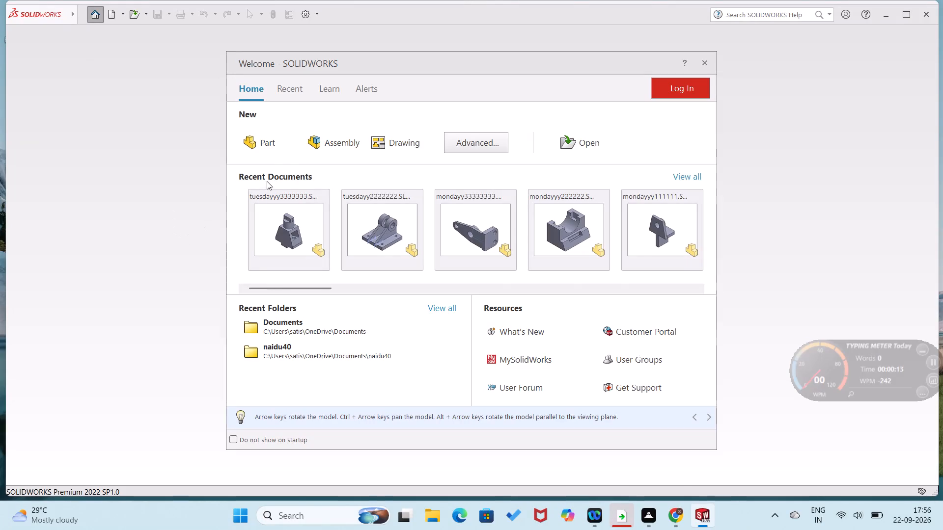
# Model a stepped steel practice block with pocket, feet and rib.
# Create a new part document.
pyautogui.click(282, 151)
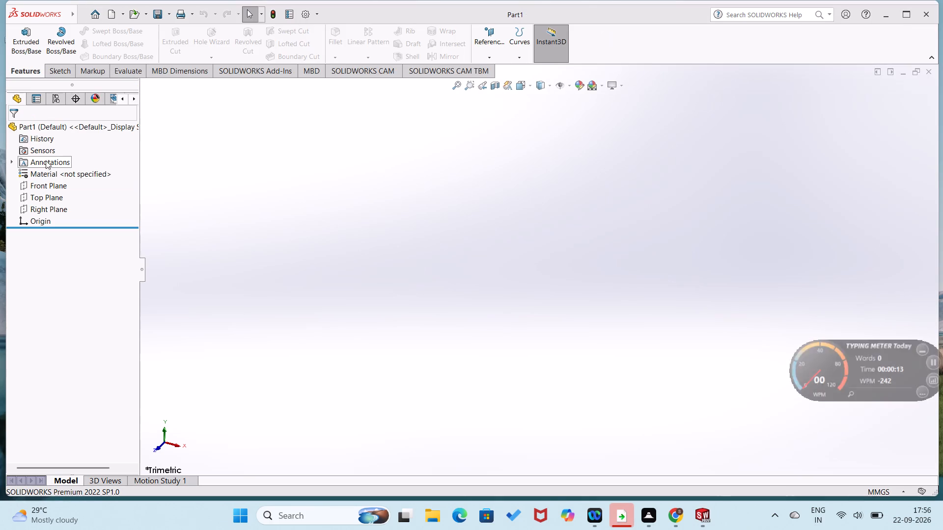
# Sketch a closed rectangle of four lines on the Front Plane, starting at the origin, about 128 mm wide and 70 mm high.
pyautogui.click(56, 186)
pyautogui.click(65, 171)
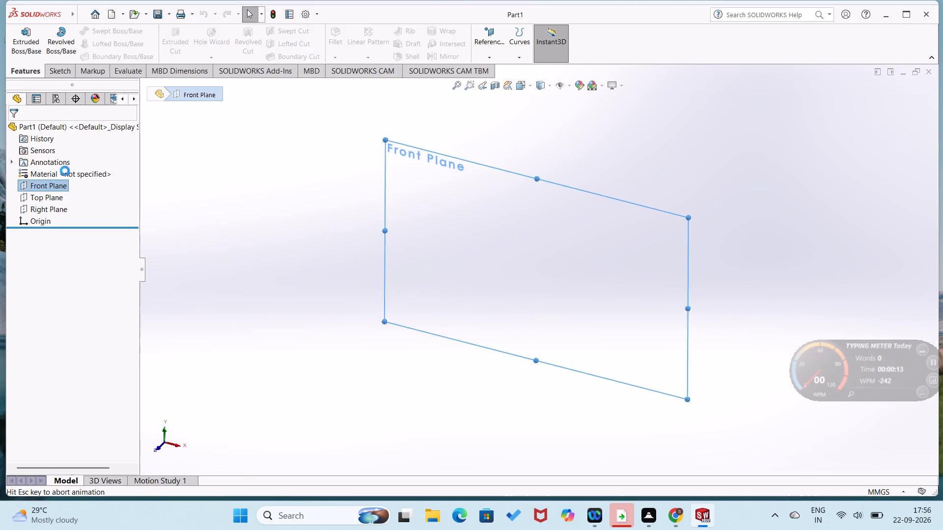
pyautogui.moveTo(384, 222); pyautogui.dragTo(335, 259, button='right')
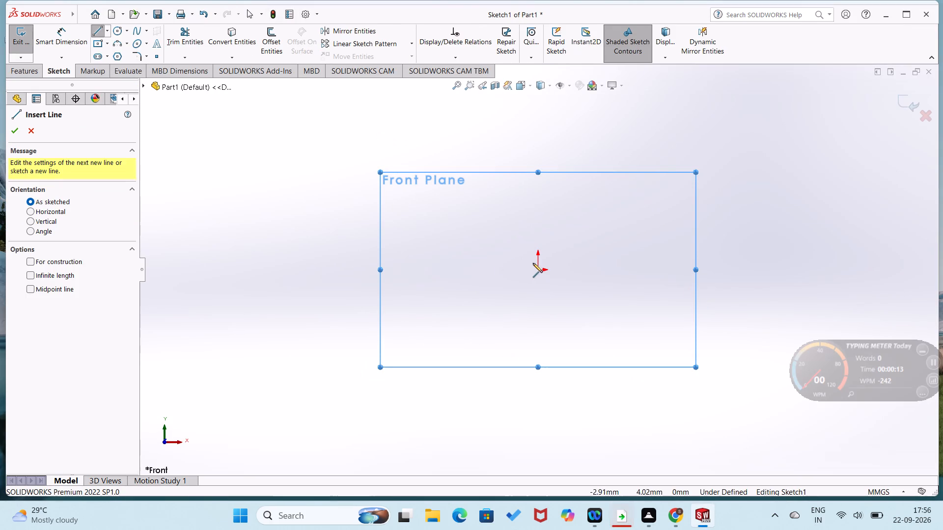
pyautogui.click(539, 270)
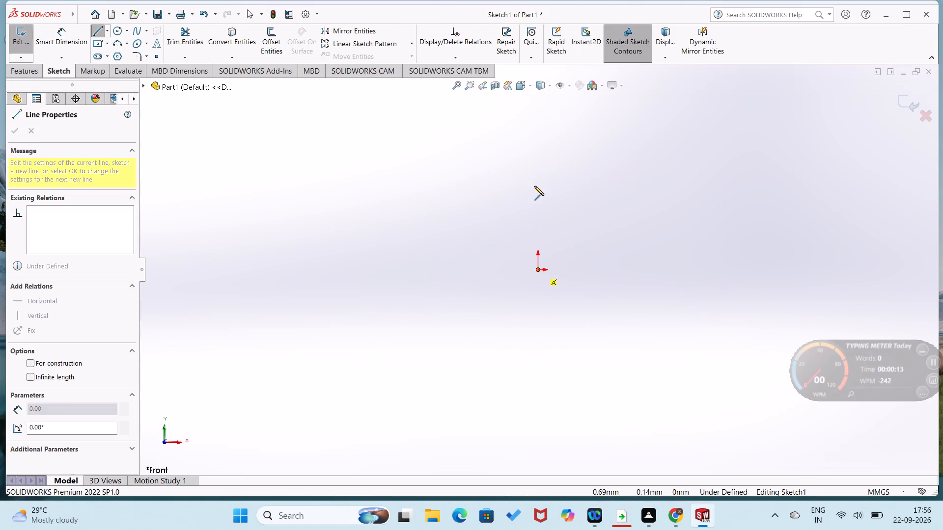
pyautogui.click(539, 146)
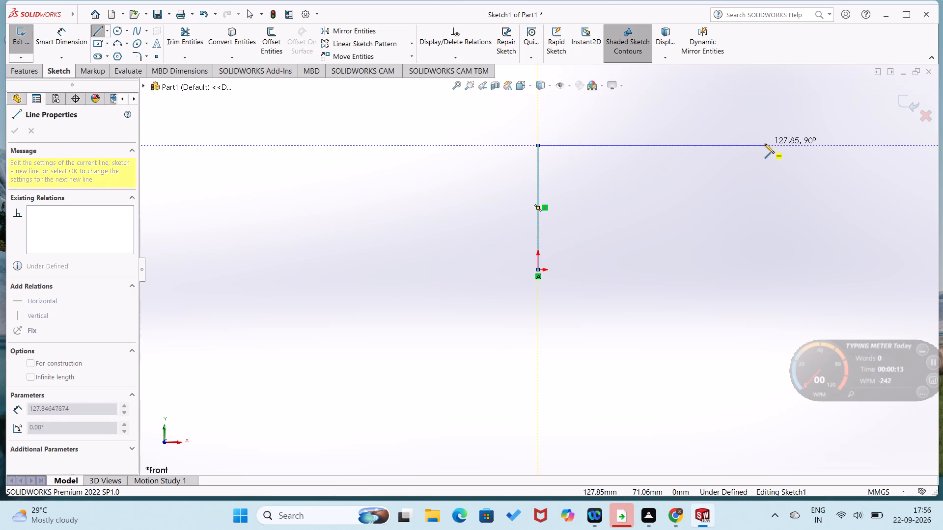
pyautogui.click(766, 146)
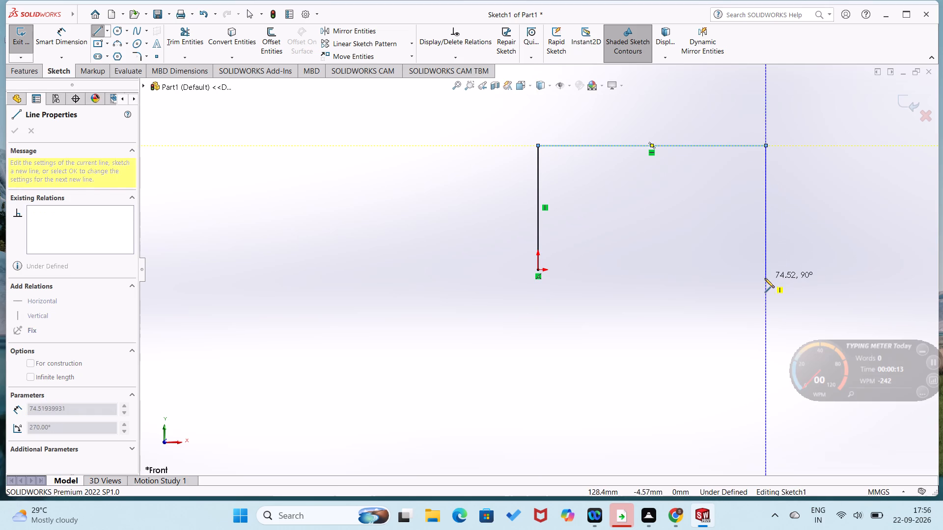
pyautogui.click(766, 267)
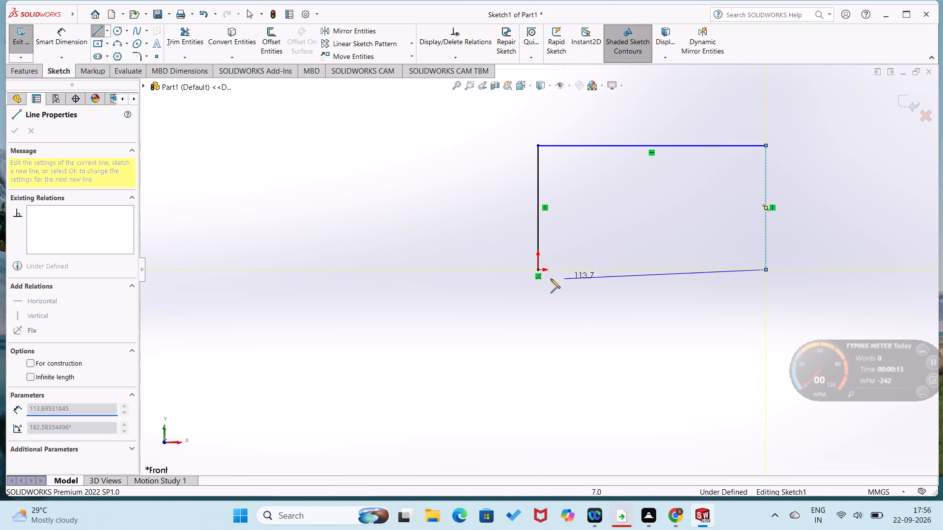
pyautogui.click(540, 271)
# Dimension the rectangle's bottom line to 120 mm and its left vertical line to 150 mm with Smart Dimension.
pyautogui.moveTo(411, 265); pyautogui.dragTo(413, 255, button='right')
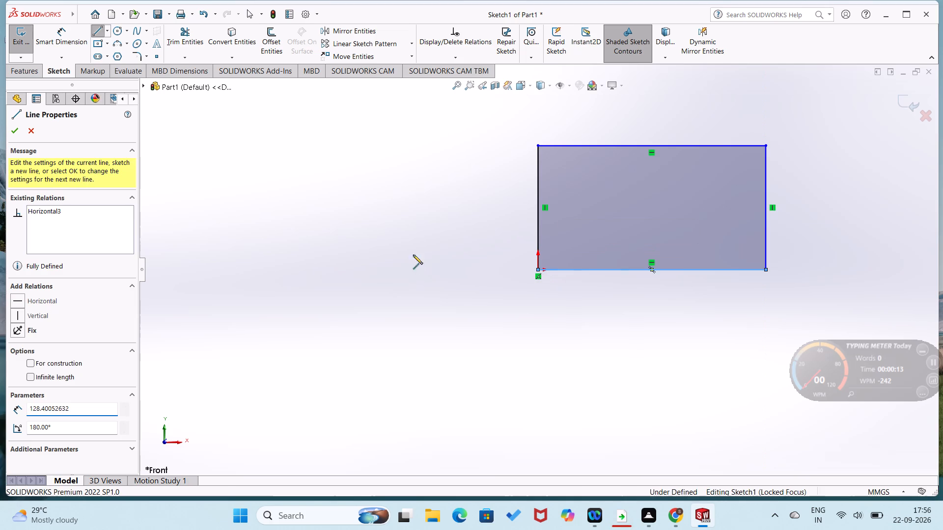
pyautogui.moveTo(413, 255); pyautogui.dragTo(464, 162, button='right')
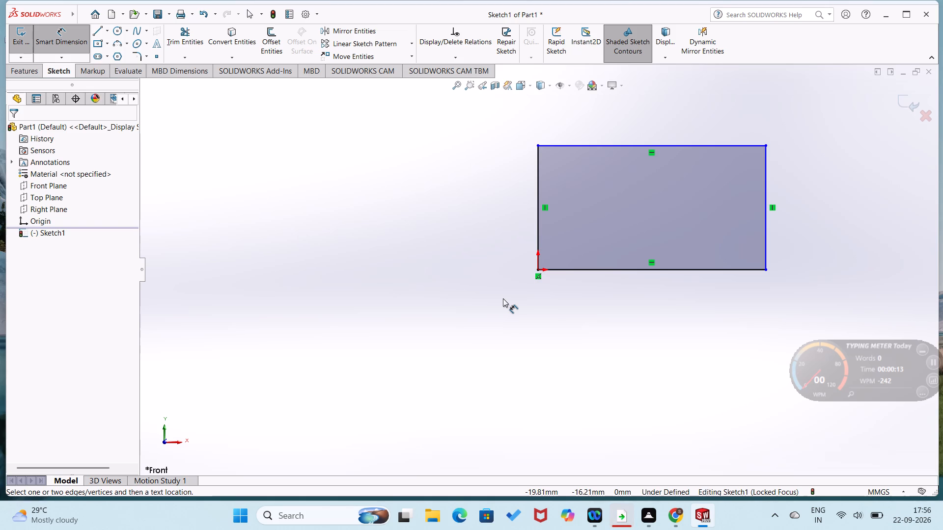
pyautogui.click(588, 270)
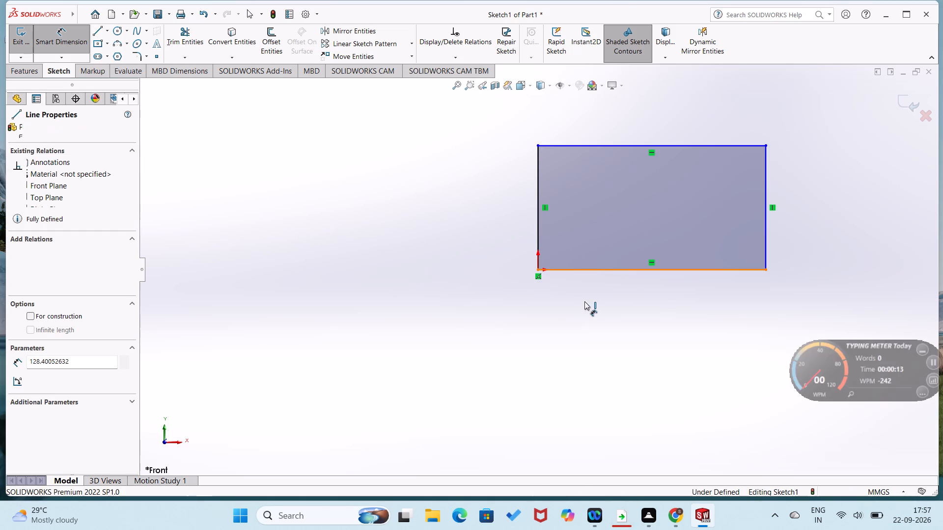
pyautogui.click(588, 301)
pyautogui.write('120')
pyautogui.press('Return')
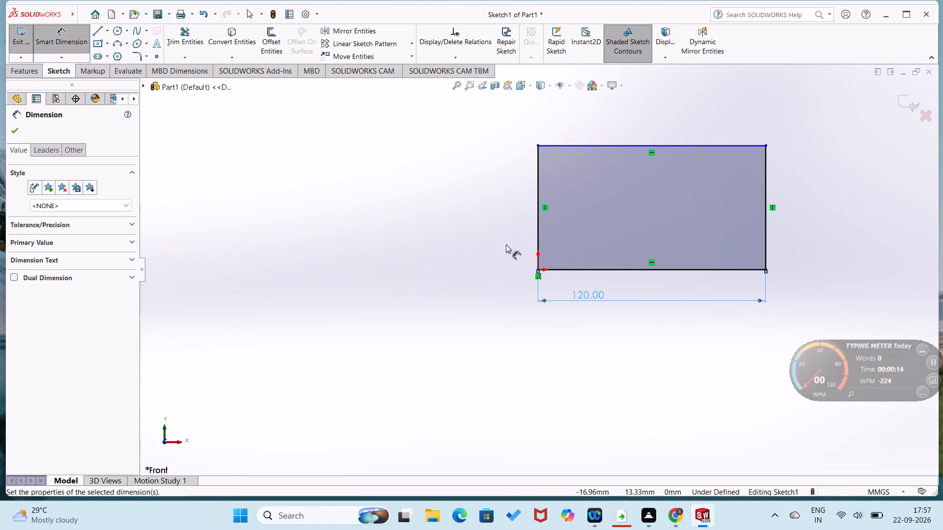
pyautogui.click(536, 225)
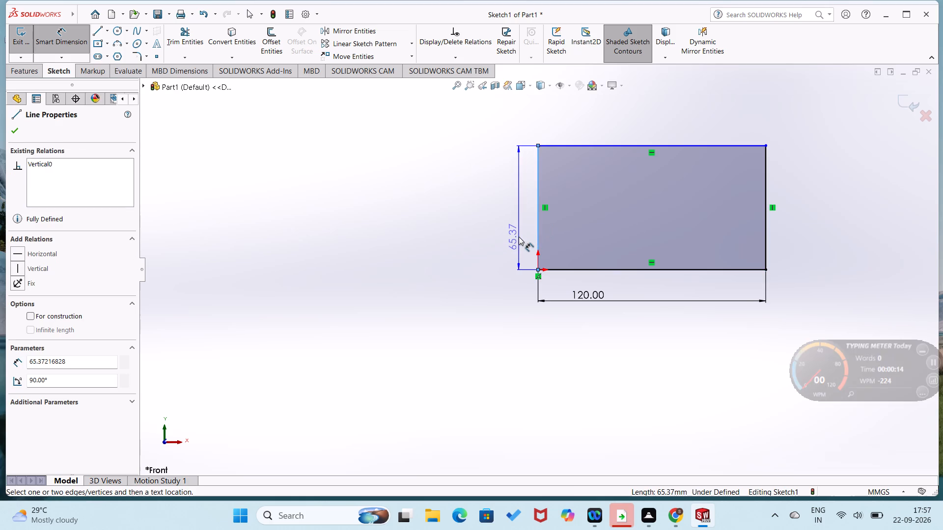
pyautogui.click(519, 237)
pyautogui.write('150')
pyautogui.press('Return')
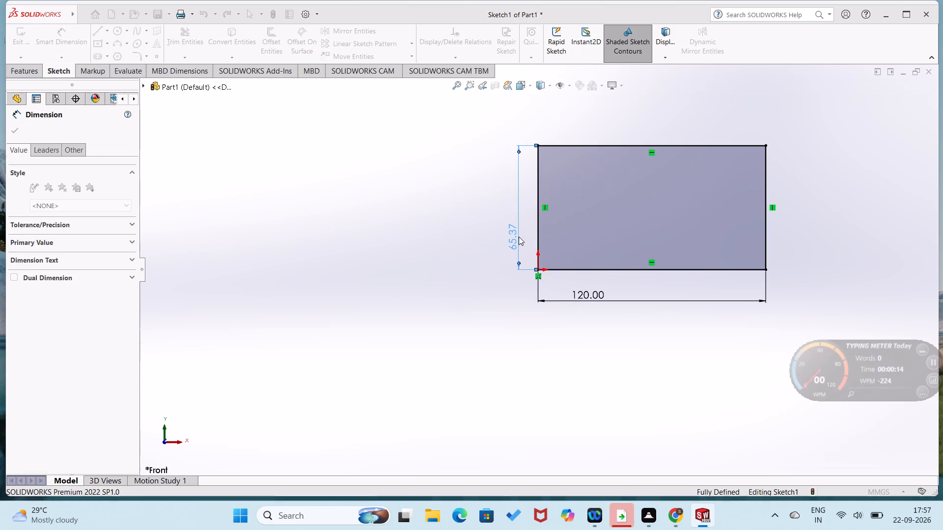
pyautogui.scroll(1, 472, 265)
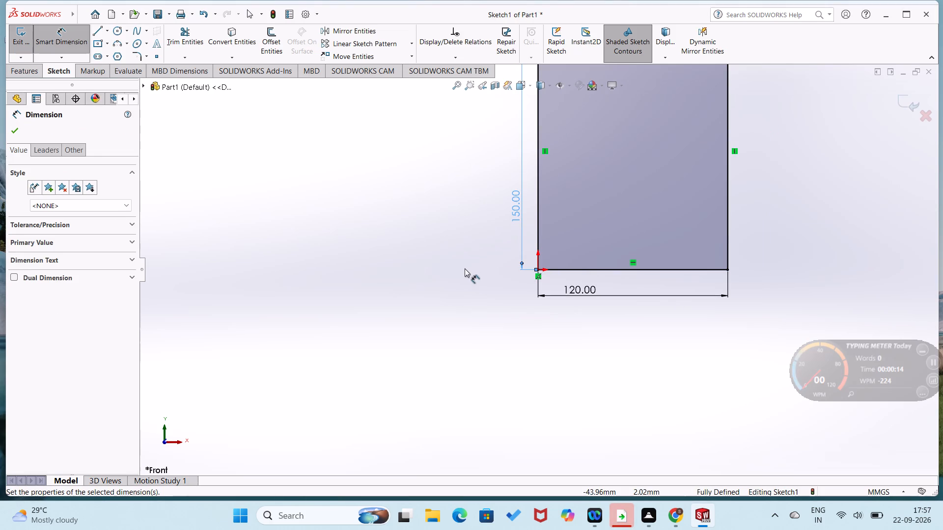
pyautogui.scroll(1, 459, 272)
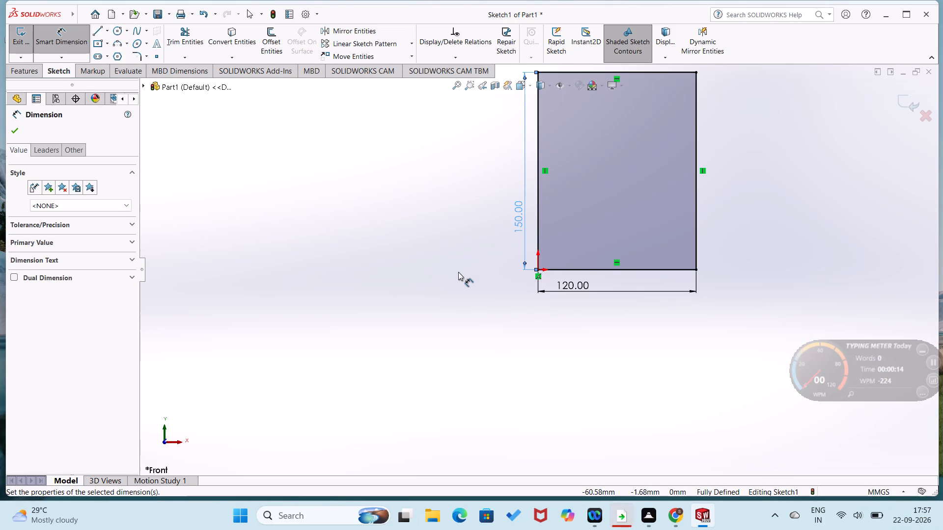
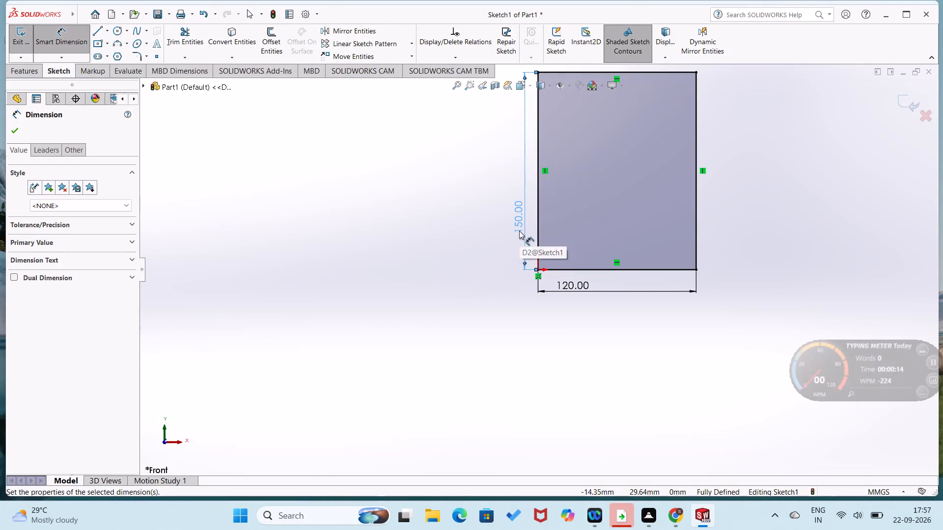
# Set the rectangle's vertical dimension to 120 mm and its horizontal dimension to 150 mm.
pyautogui.click(519, 231)
pyautogui.click(519, 231)
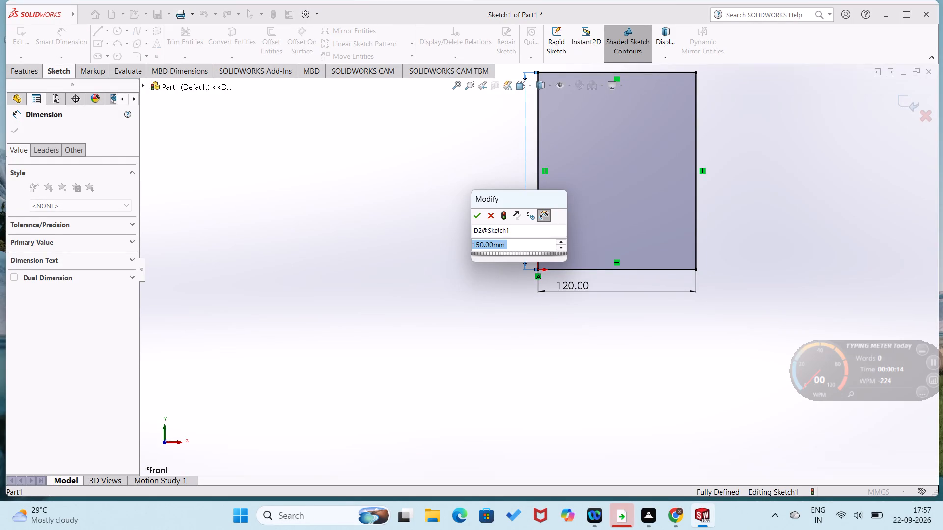
pyautogui.write('120')
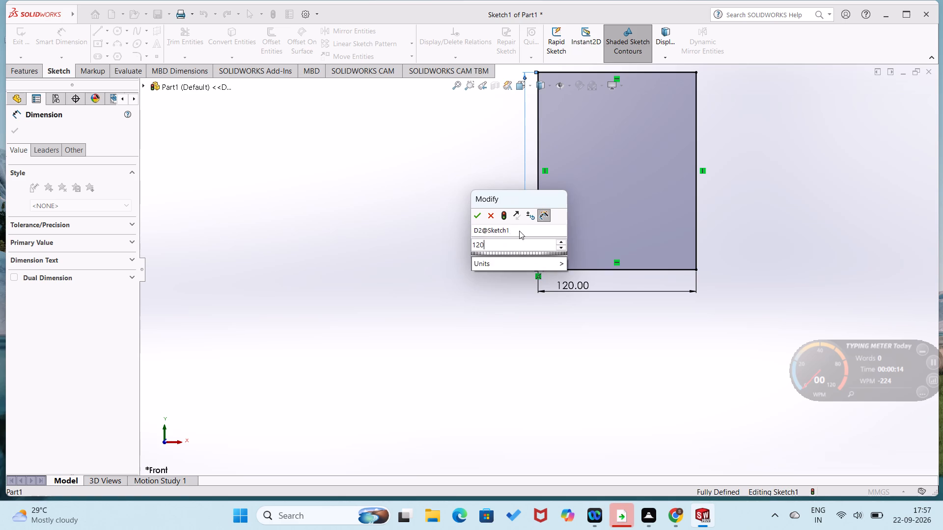
pyautogui.press('Return')
pyautogui.doubleClick(572, 280)
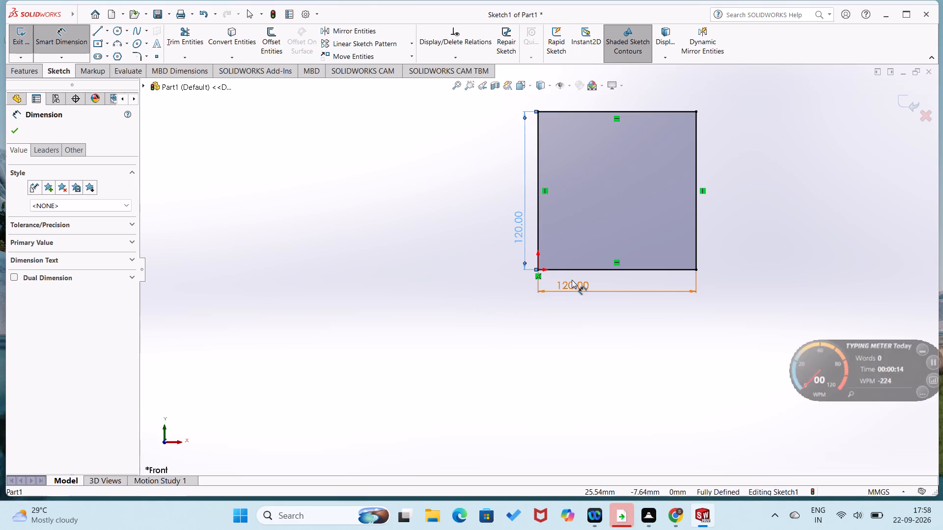
pyautogui.write('150')
pyautogui.press('Return')
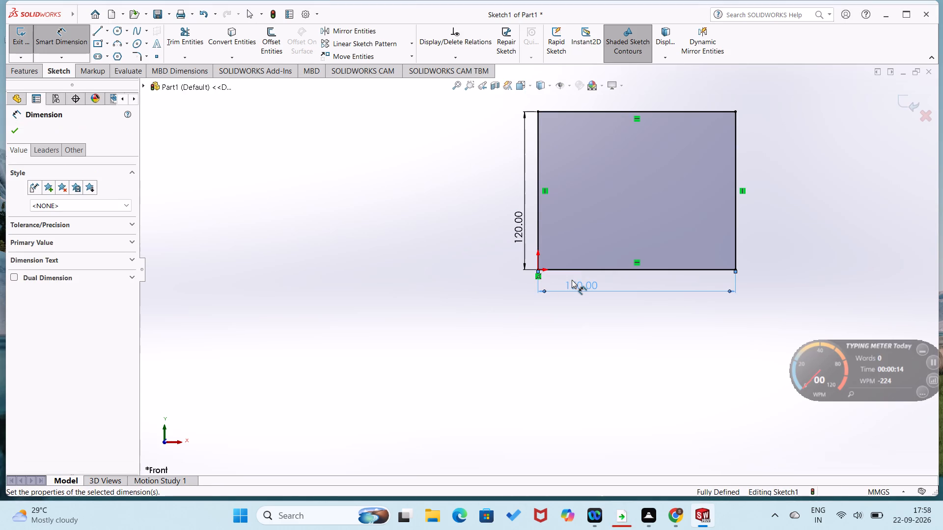
pyautogui.click(517, 291)
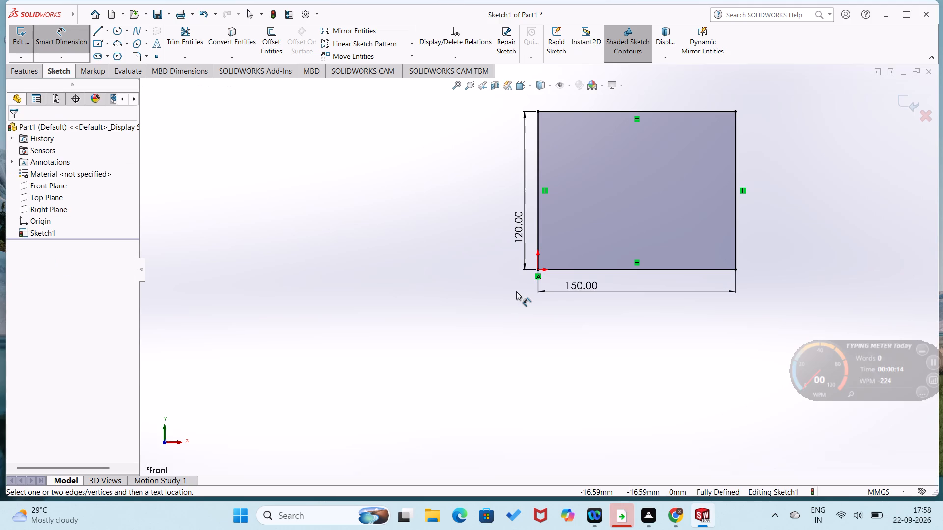
# Start a Boss-Extrude of the rectangle sketch from the sketch plane.
pyautogui.click(28, 65)
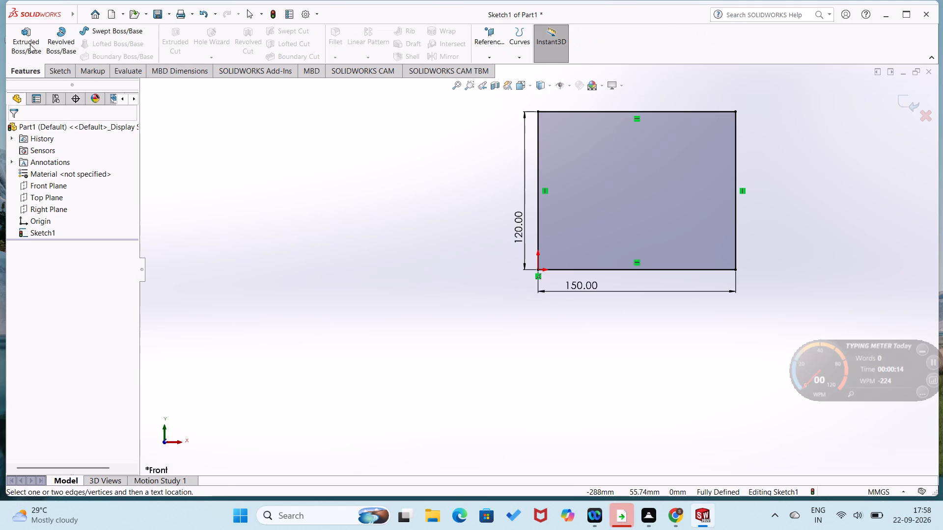
pyautogui.click(30, 44)
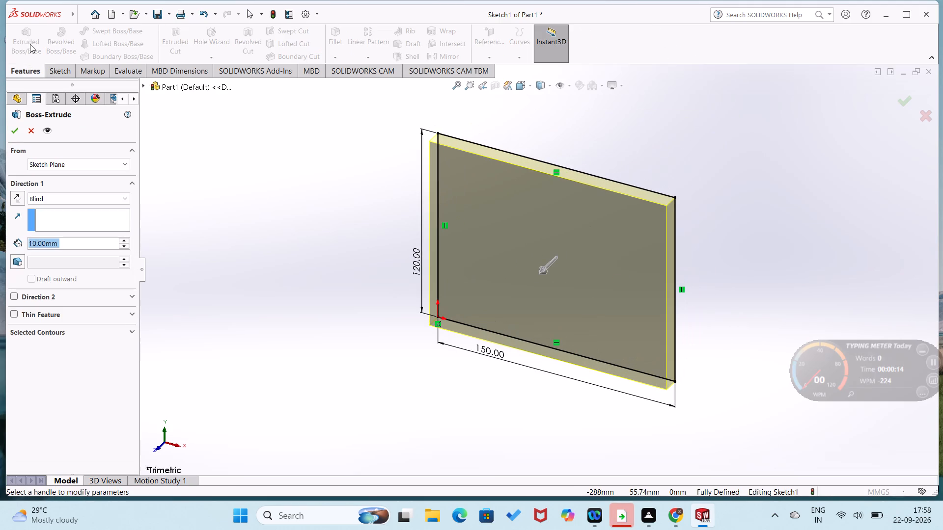
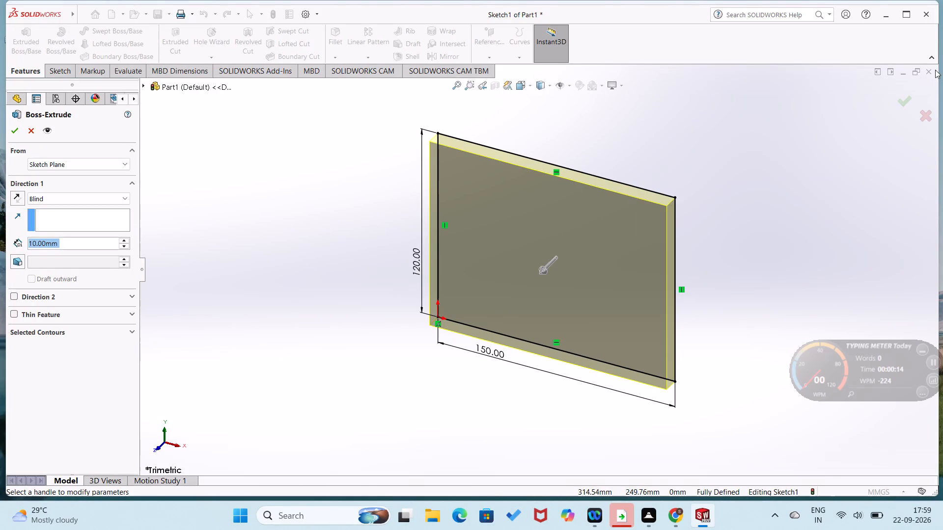
# Cancel the Boss-Extrude and close the current part without saving it.
pyautogui.click(33, 137)
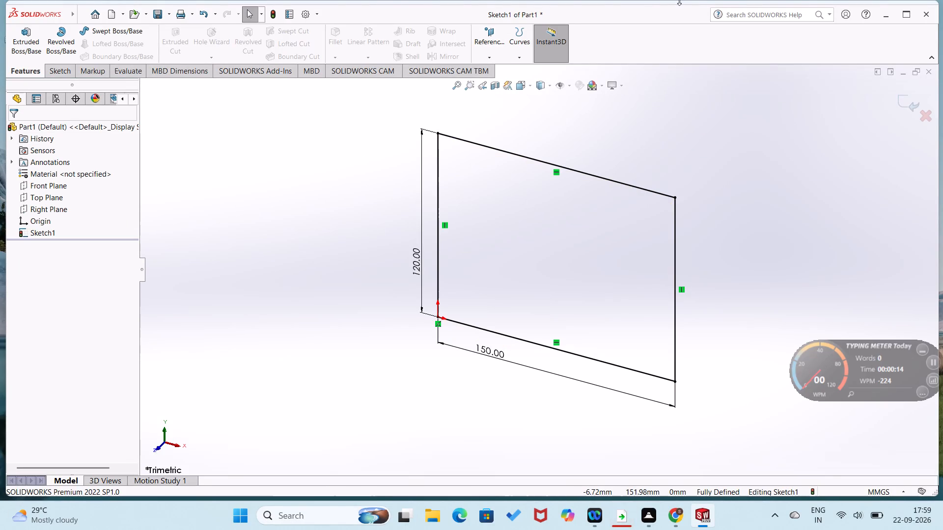
pyautogui.click(930, 72)
pyautogui.click(519, 273)
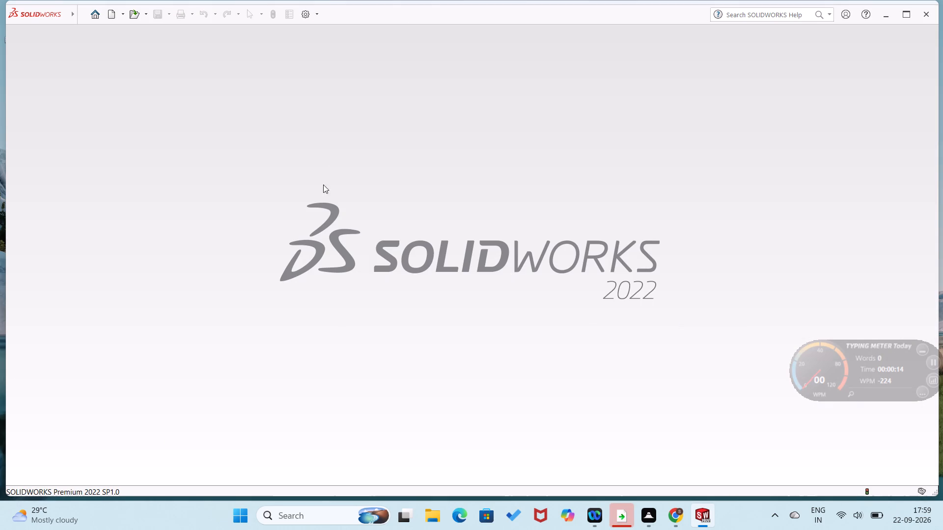
# Create a new part document.
pyautogui.click(96, 18)
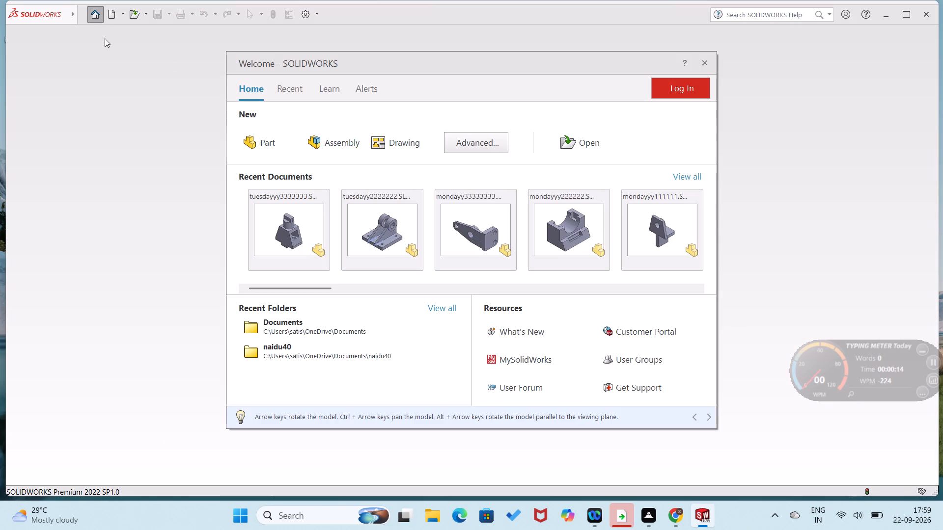
pyautogui.click(264, 140)
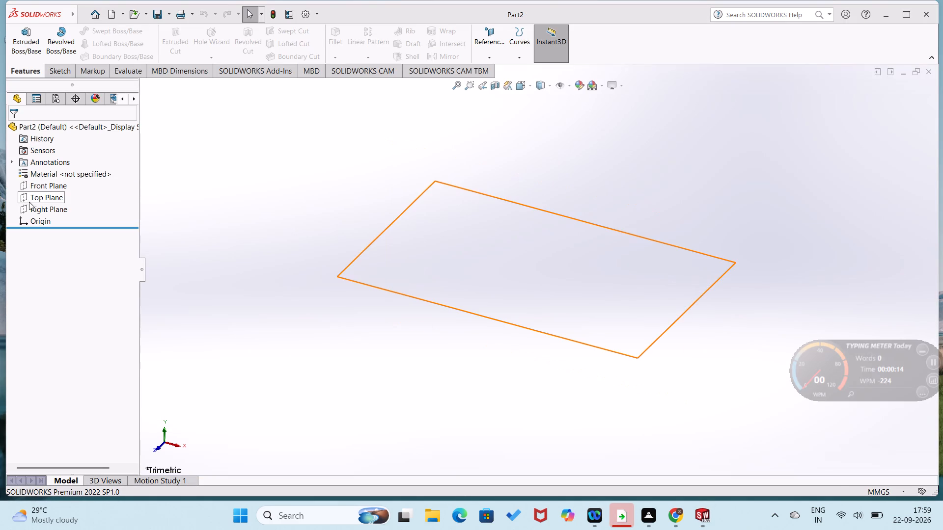
# On the Top Plane, sketch a closed rectangle from lines with one corner at the origin, about 95 mm wide.
pyautogui.click(35, 198)
pyautogui.click(51, 188)
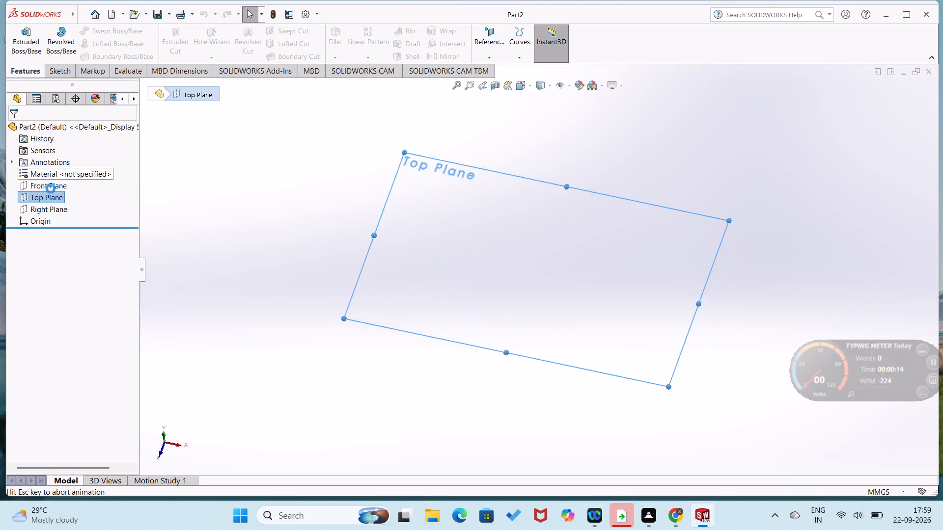
pyautogui.moveTo(377, 238); pyautogui.dragTo(289, 281, button='right')
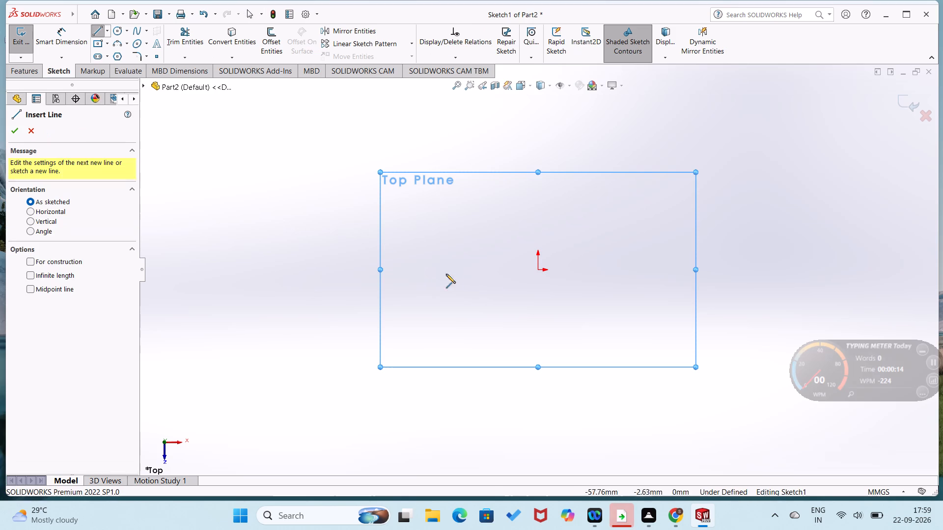
pyautogui.click(537, 268)
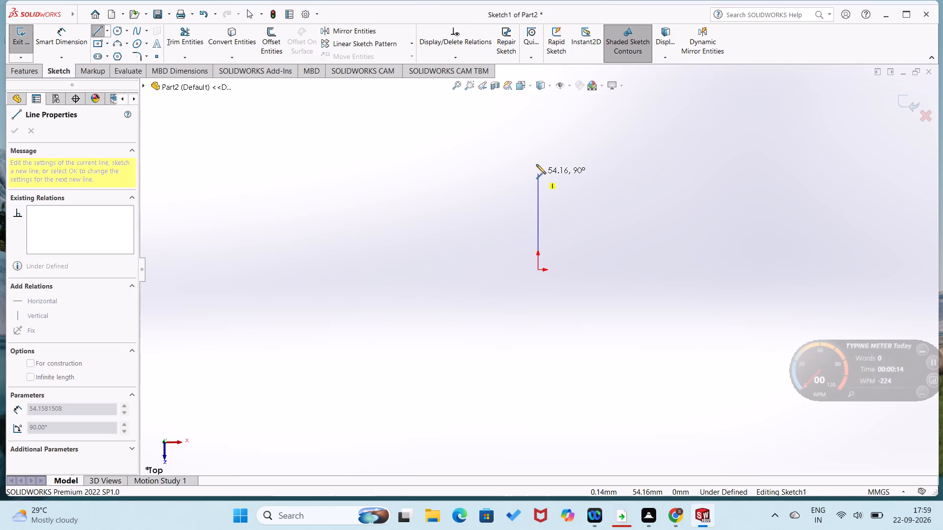
pyautogui.click(536, 160)
pyautogui.click(706, 162)
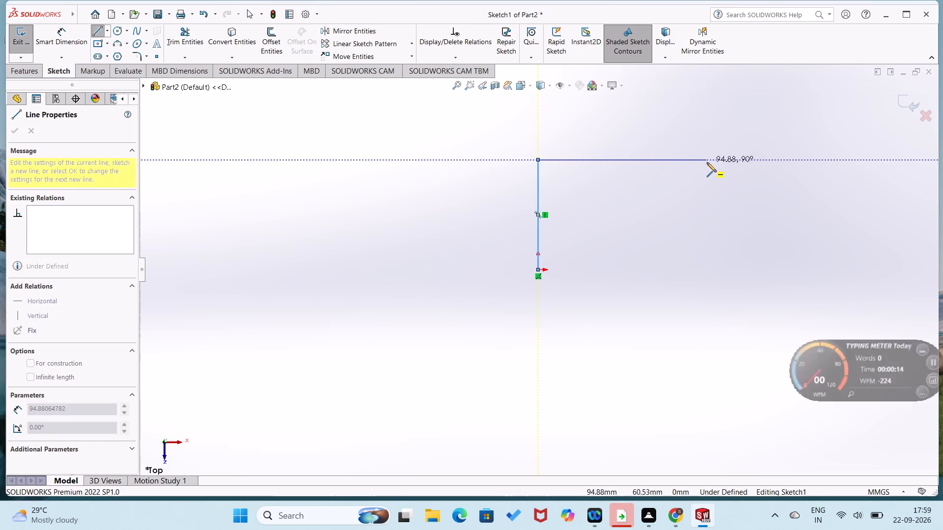
pyautogui.click(708, 270)
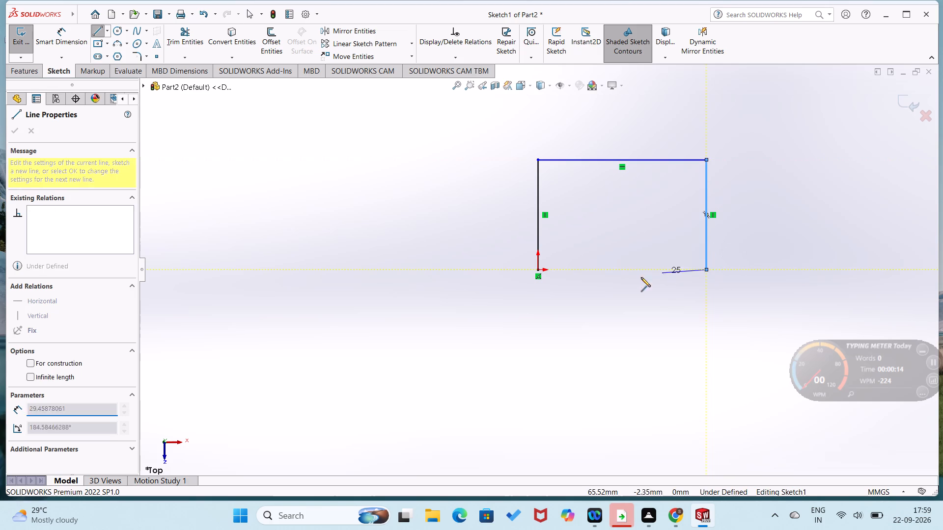
pyautogui.click(536, 270)
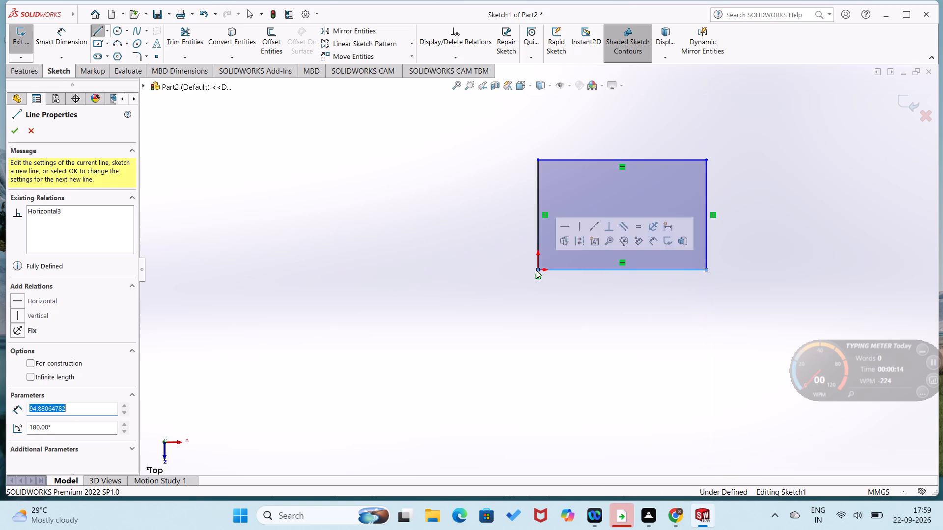
# Dimension the rectangle's bottom line to 150 mm and its vertical line at the origin to 120 mm.
pyautogui.moveTo(493, 318); pyautogui.dragTo(474, 182, button='right')
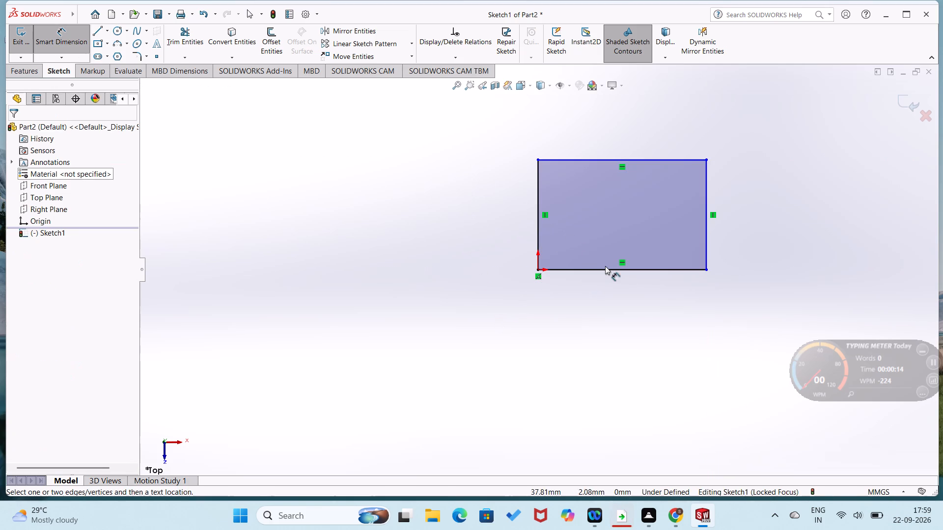
pyautogui.click(606, 271)
pyautogui.click(605, 292)
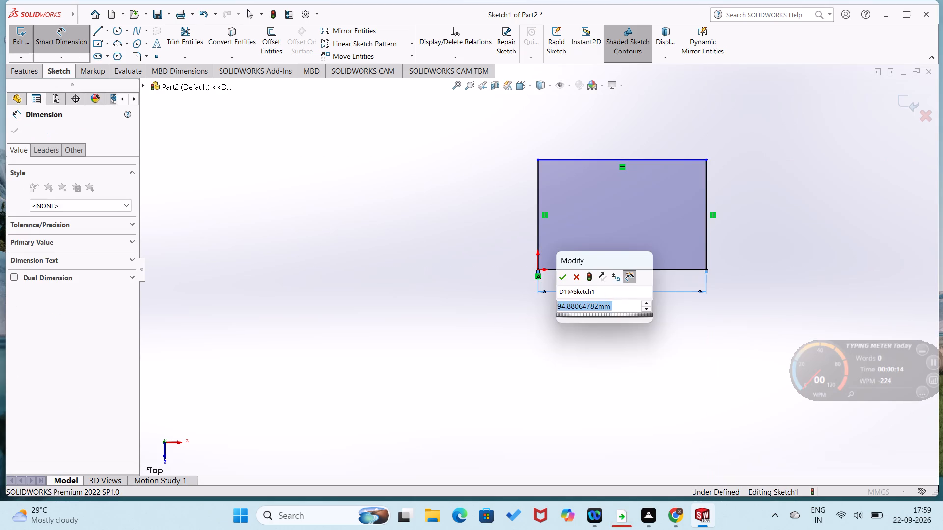
pyautogui.write('150')
pyautogui.press('Return')
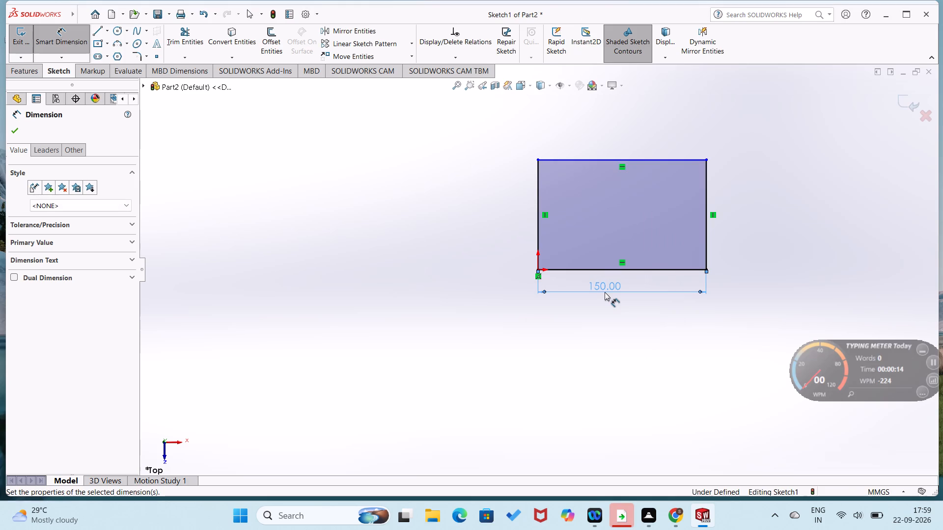
pyautogui.click(537, 243)
pyautogui.click(516, 238)
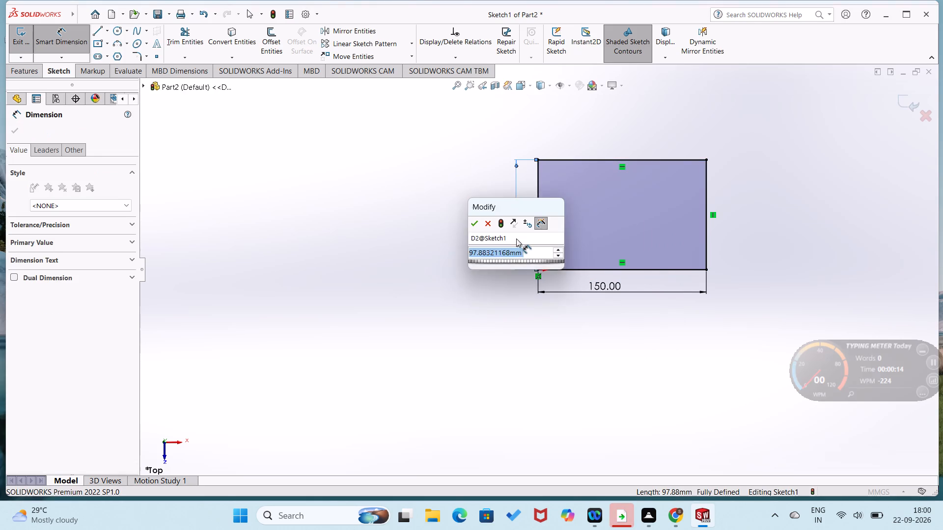
pyautogui.write('120')
pyautogui.press('Return')
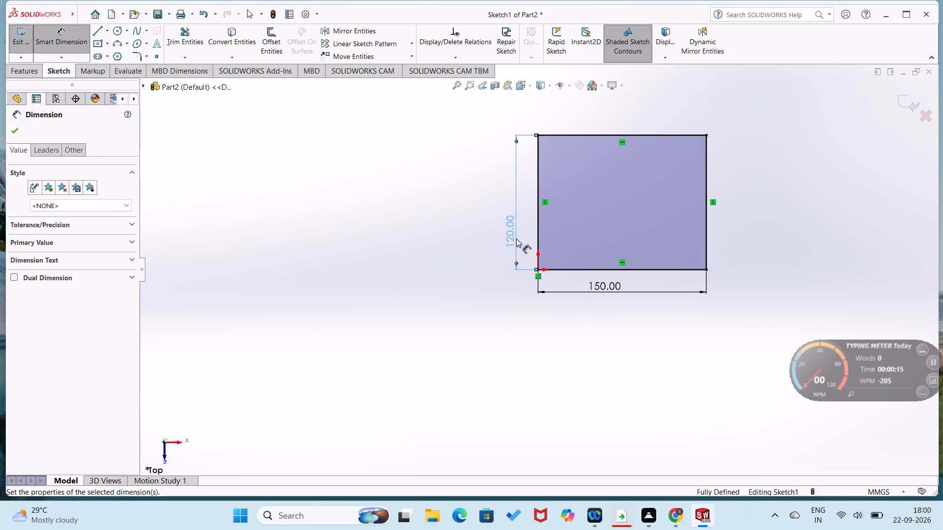
pyautogui.click(470, 298)
# Extrude the rectangle upward from the sketch plane with a blind Boss-Extrude of 80 mm.
pyautogui.scroll(1, 470, 298)
pyautogui.scroll(-2, 470, 298)
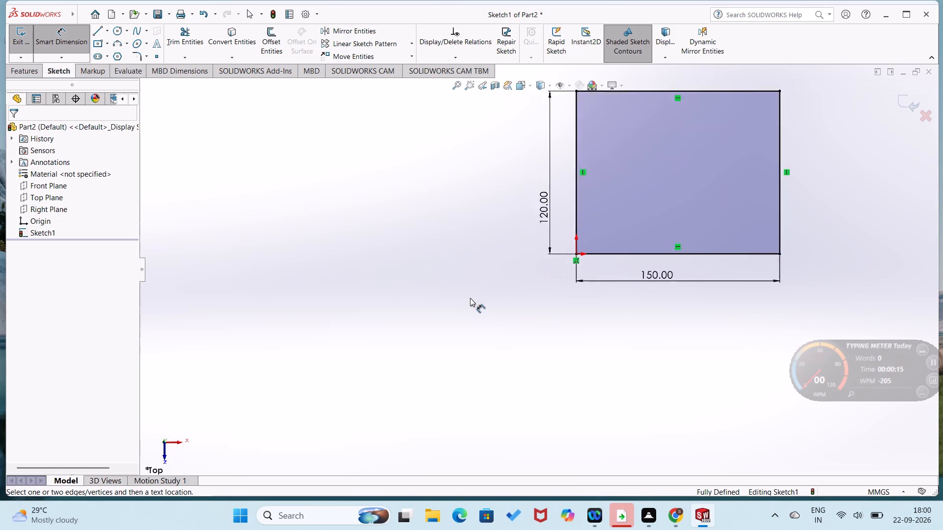
pyautogui.scroll(-1, 470, 298)
pyautogui.scroll(1, 470, 298)
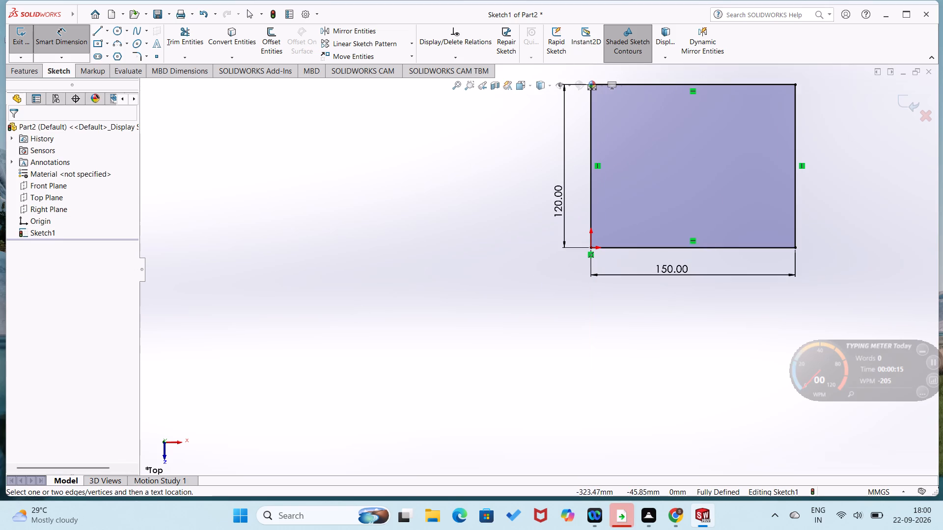
pyautogui.click(30, 76)
pyautogui.click(32, 54)
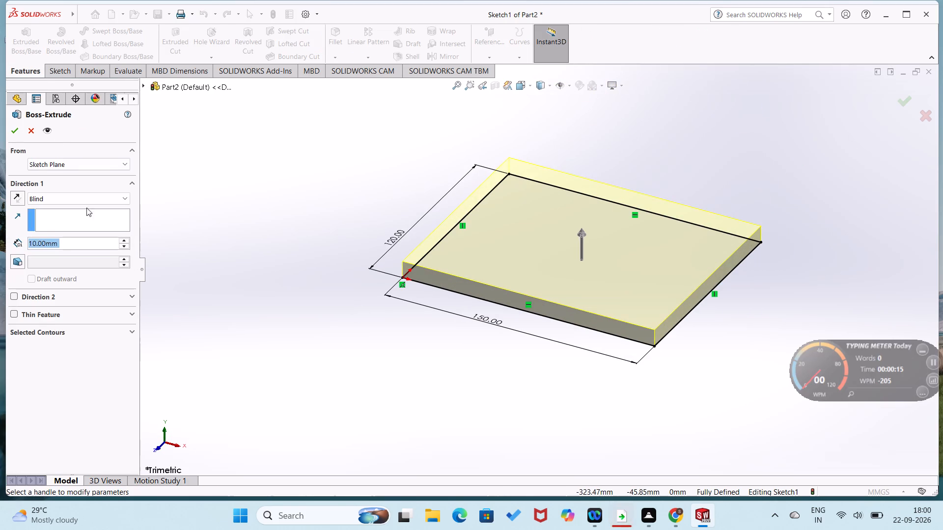
pyautogui.tripleClick(129, 239)
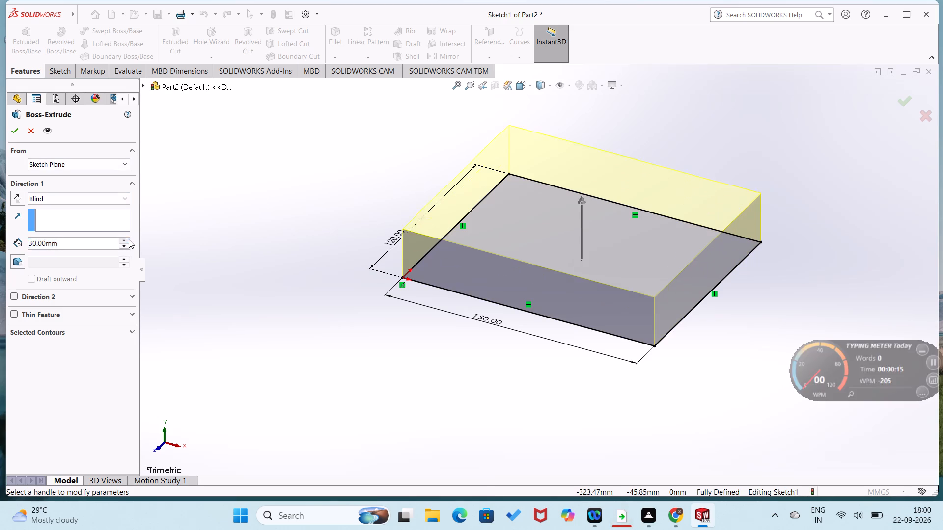
pyautogui.tripleClick(129, 239)
pyautogui.tripleClick(129, 239)
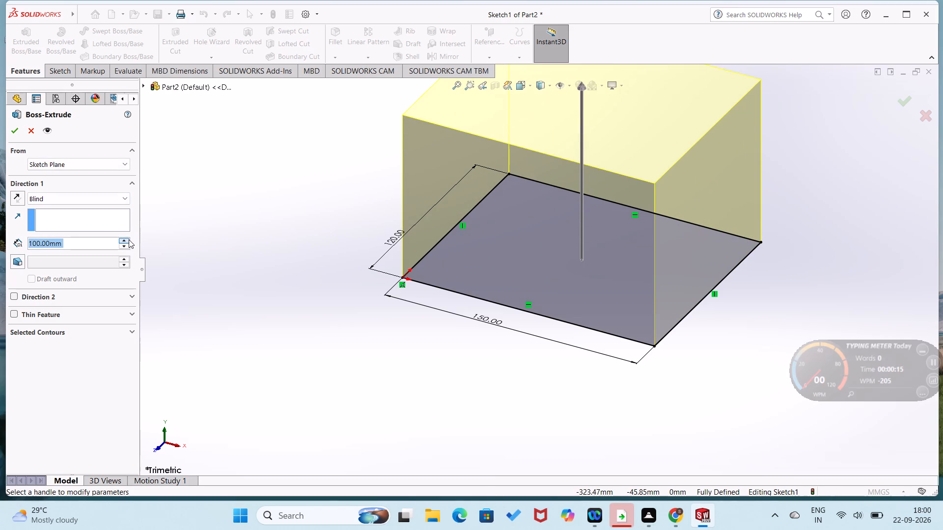
pyautogui.doubleClick(124, 245)
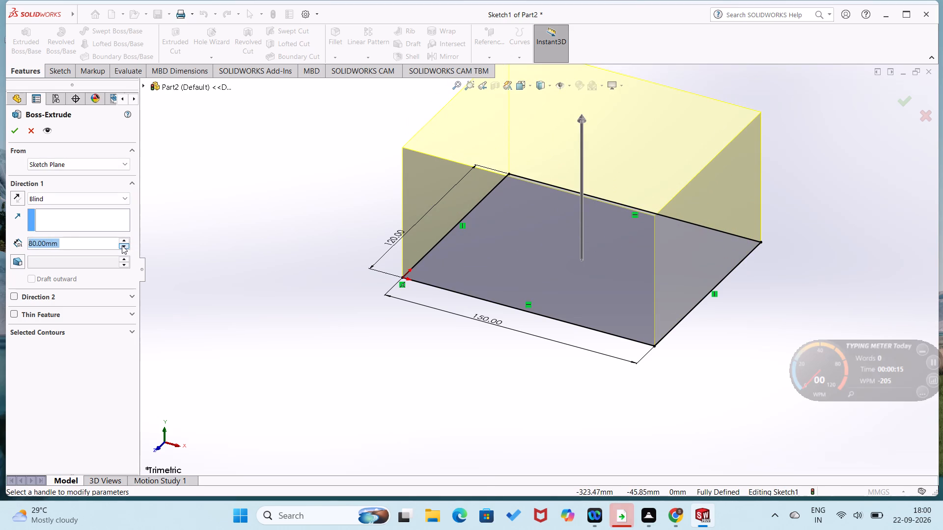
pyautogui.doubleClick(121, 240)
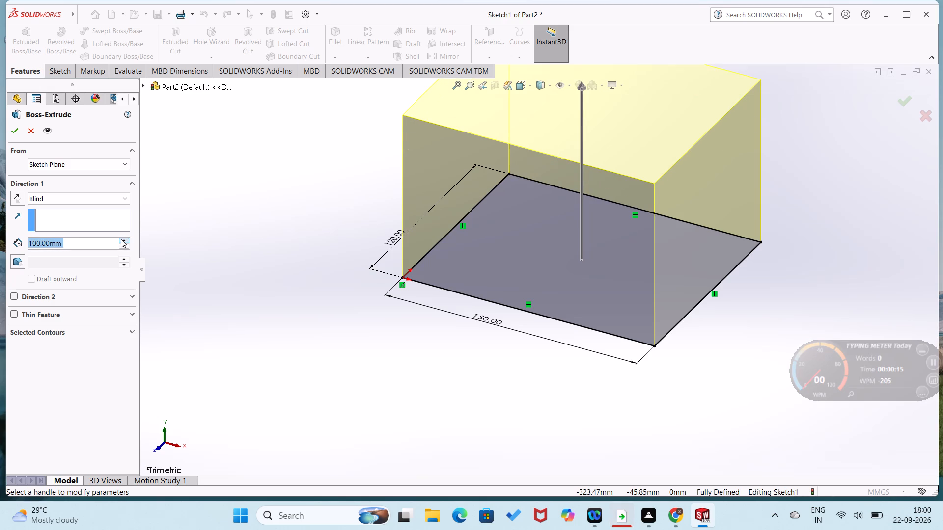
pyautogui.doubleClick(123, 248)
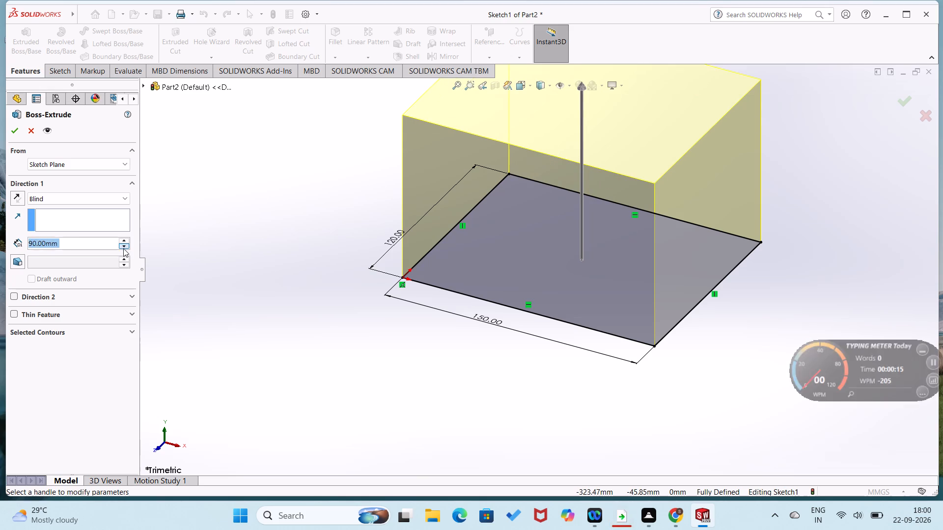
pyautogui.click(15, 132)
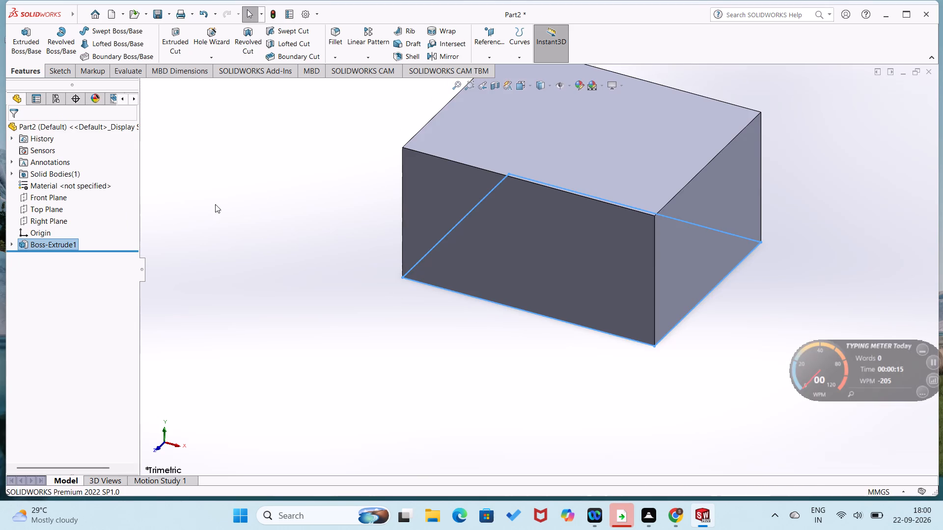
# Open a new sketch on the block's top face.
pyautogui.moveTo(228, 221); pyautogui.dragTo(247, 289, button='middle')
pyautogui.rightClick(543, 184)
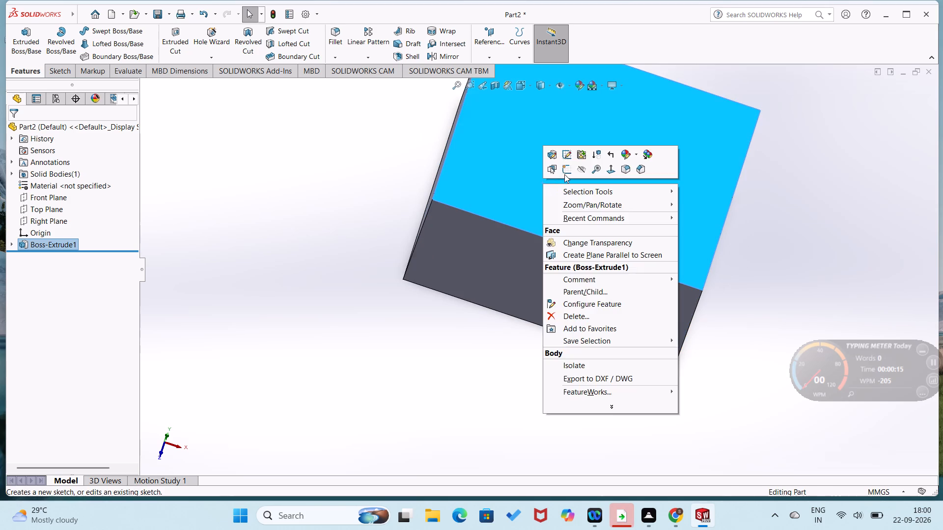
pyautogui.click(564, 174)
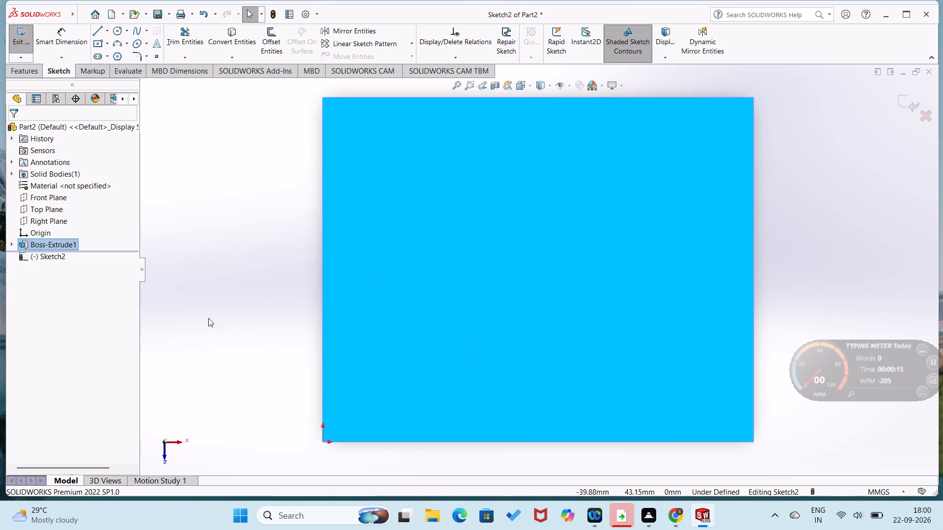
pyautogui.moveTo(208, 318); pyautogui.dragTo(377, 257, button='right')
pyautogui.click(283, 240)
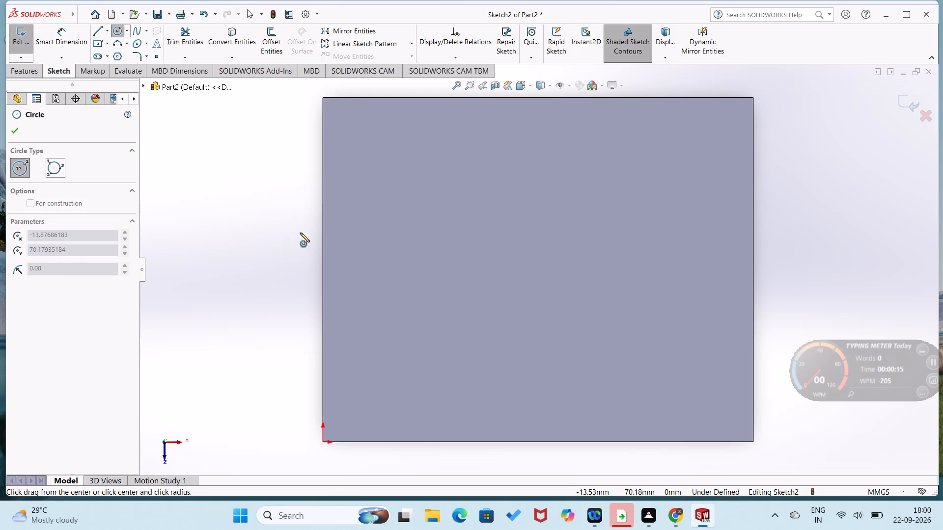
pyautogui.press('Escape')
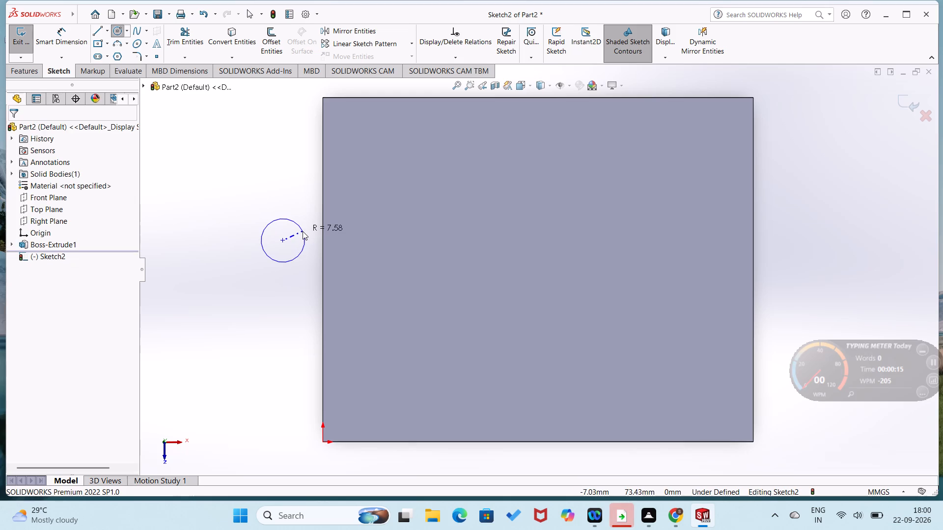
# Sketch a row of three circles along the face's edge at the origin, with radii of about 15, 17 and 13 mm.
pyautogui.moveTo(271, 264); pyautogui.dragTo(384, 184, button='right')
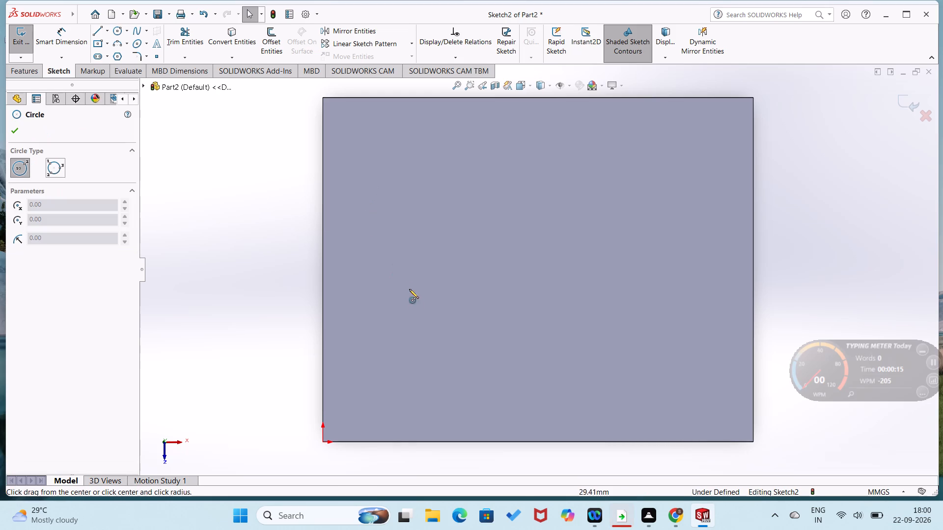
pyautogui.click(414, 353)
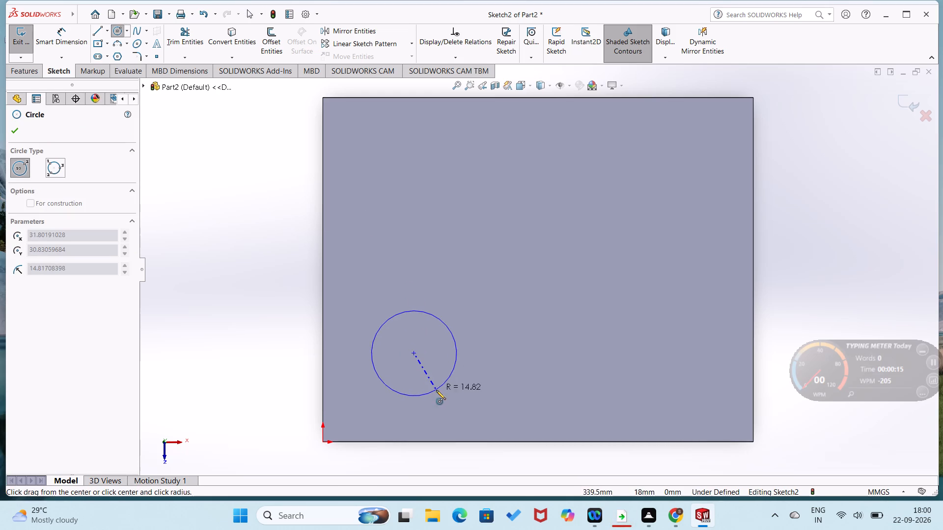
pyautogui.click(436, 390)
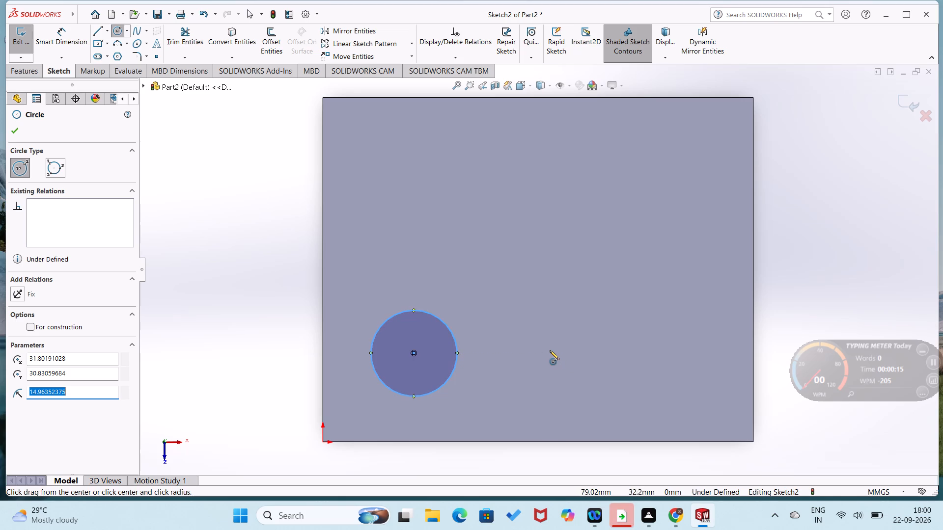
pyautogui.click(550, 351)
pyautogui.click(581, 390)
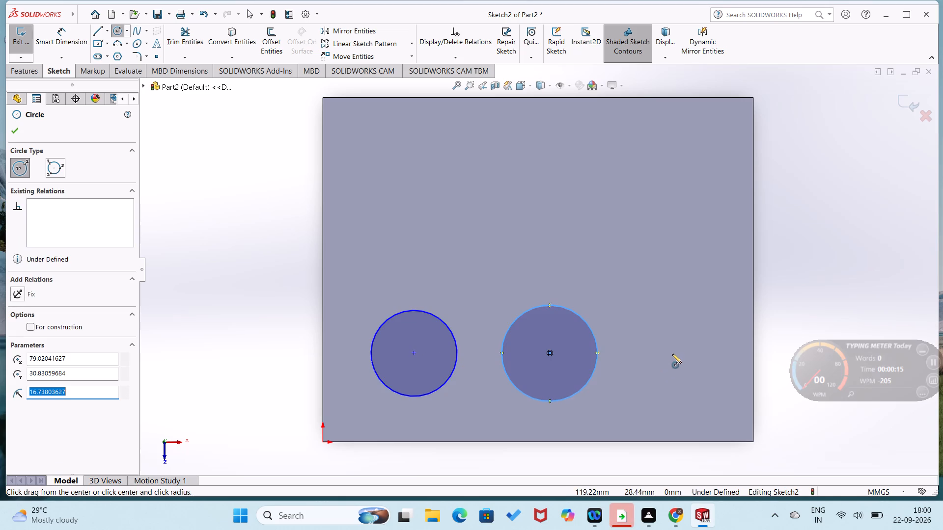
pyautogui.click(677, 350)
pyautogui.click(691, 386)
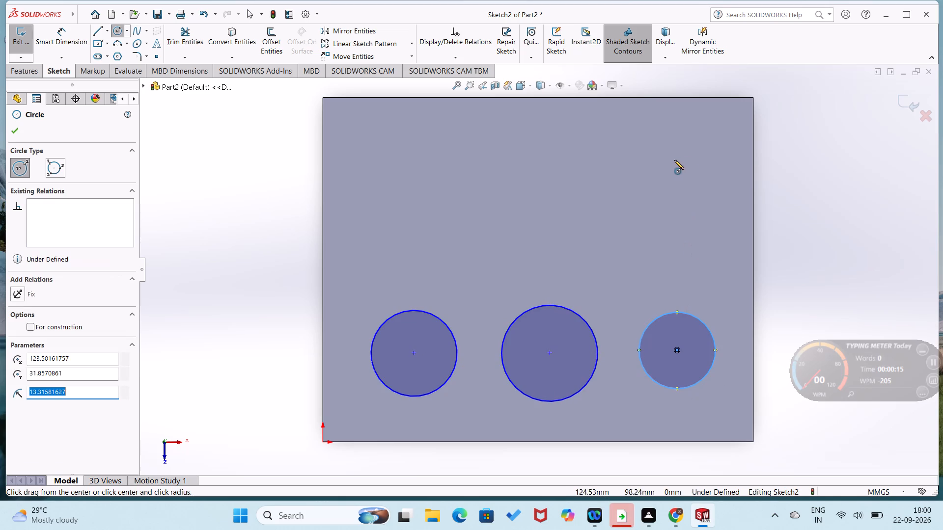
# Sketch a second row of three circles near the face's opposite long edge, with radii of about 17, 16 and 13.5 mm.
pyautogui.click(670, 162)
pyautogui.click(680, 211)
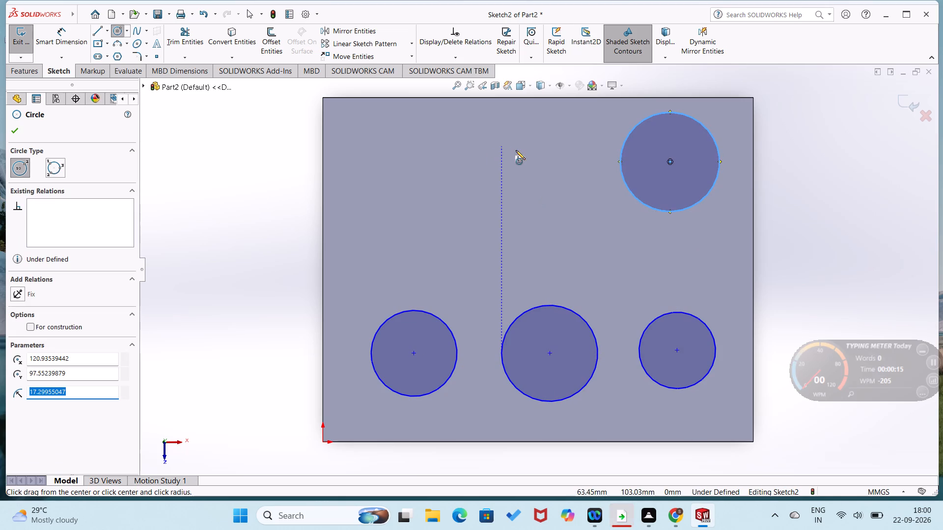
pyautogui.click(517, 151)
pyautogui.click(533, 194)
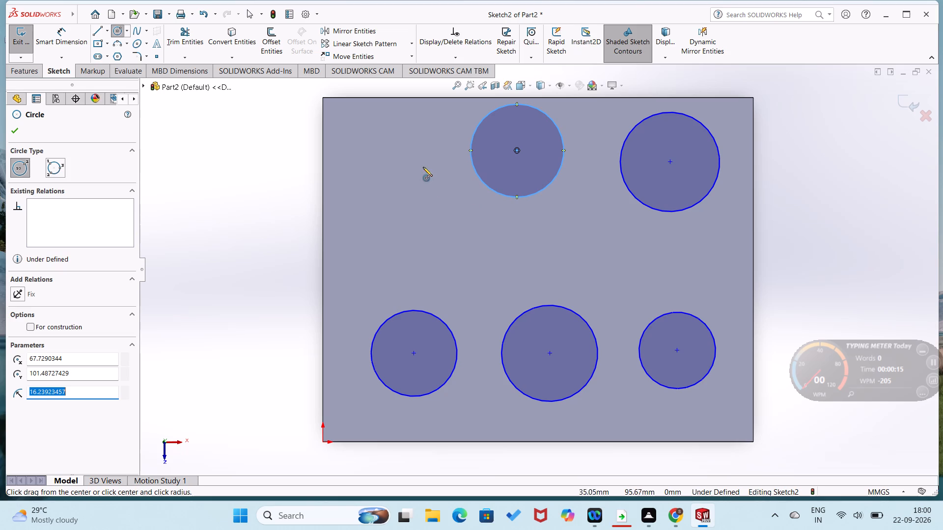
pyautogui.click(392, 150)
pyautogui.click(411, 183)
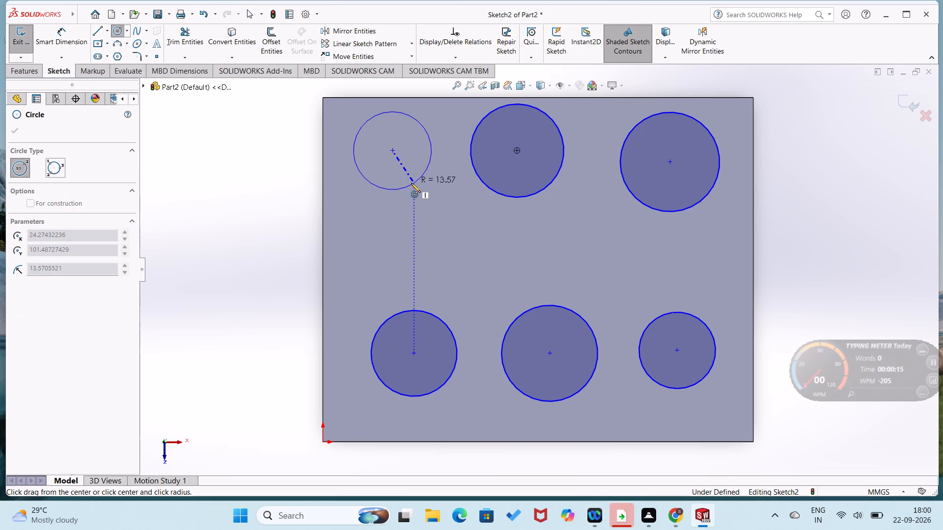
pyautogui.press('Escape')
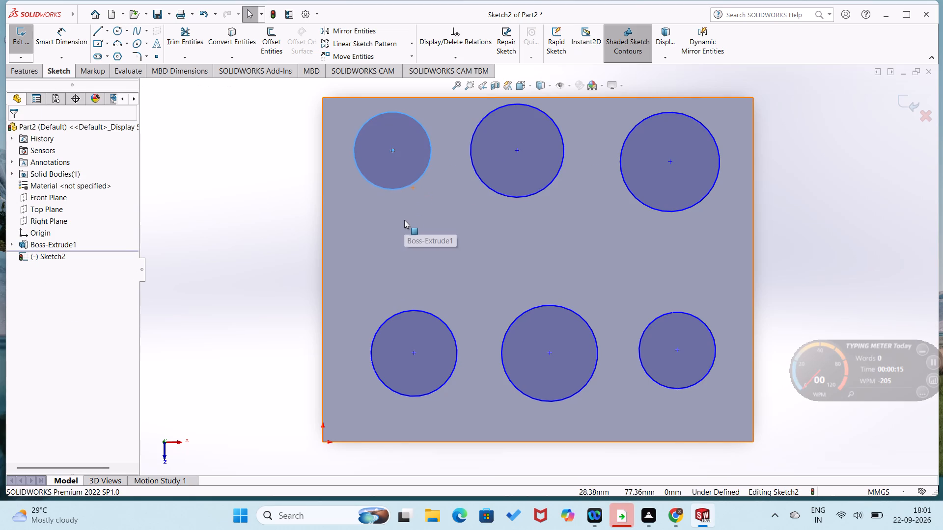
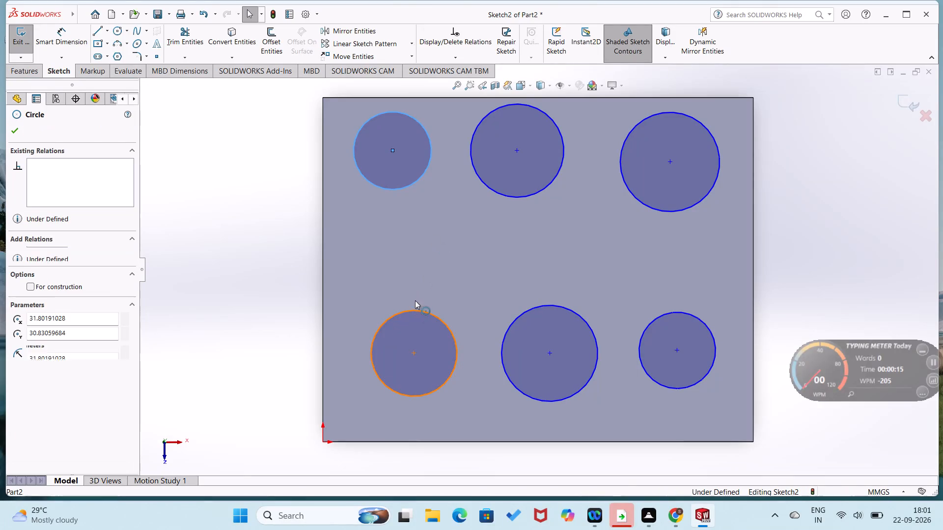
# Dimension the circle nearest the origin with a diameter of 35 mm.
pyautogui.moveTo(415, 297); pyautogui.dragTo(419, 217, button='right')
pyautogui.click(404, 309)
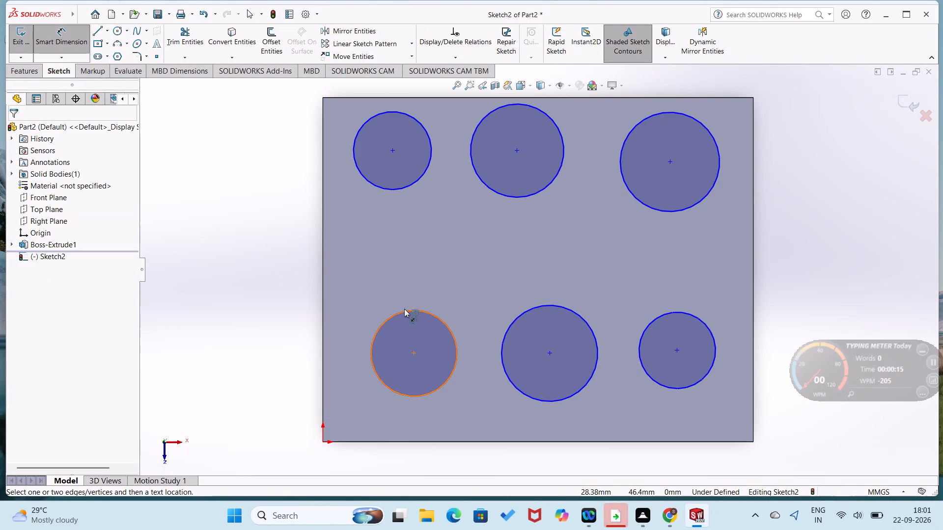
pyautogui.click(347, 352)
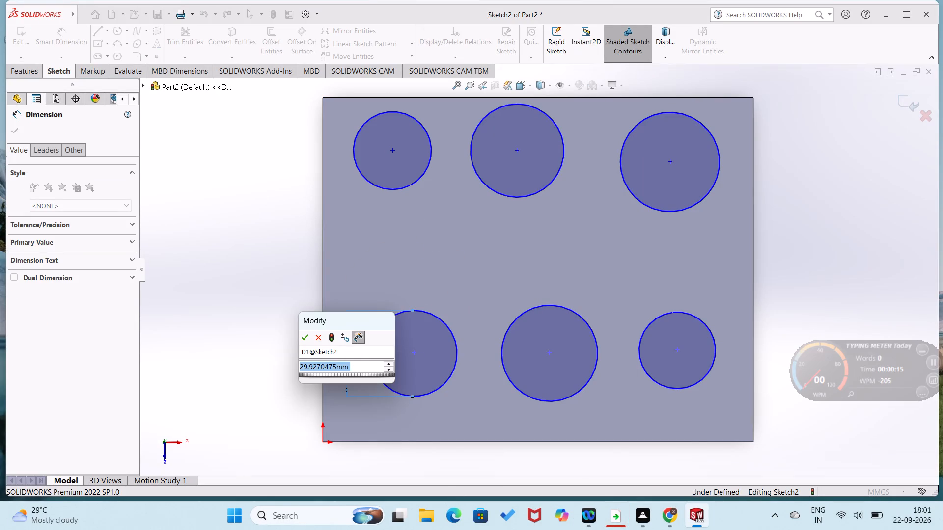
pyautogui.write('35')
pyautogui.press('Return')
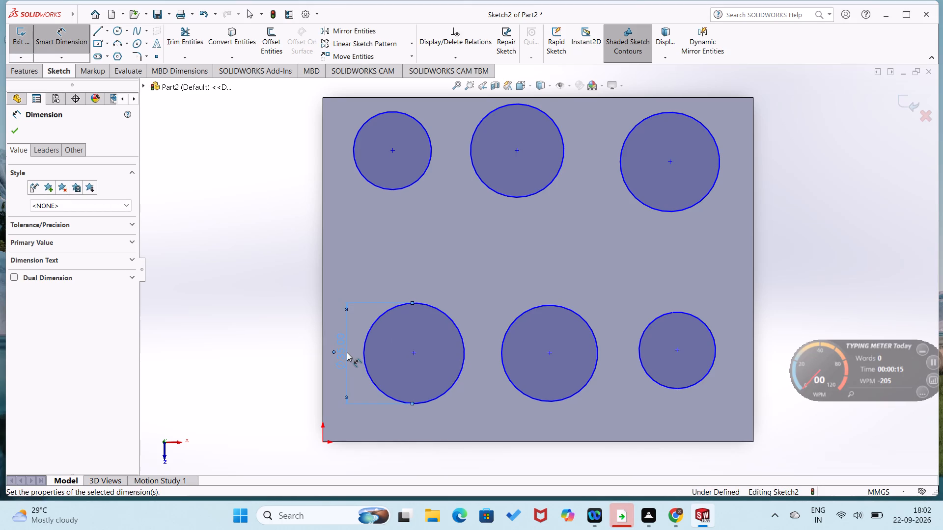
pyautogui.click(295, 340)
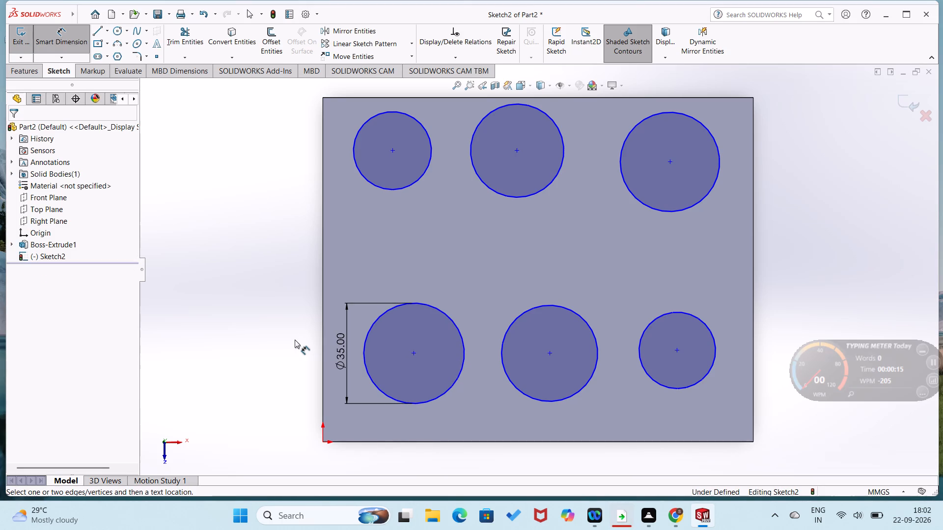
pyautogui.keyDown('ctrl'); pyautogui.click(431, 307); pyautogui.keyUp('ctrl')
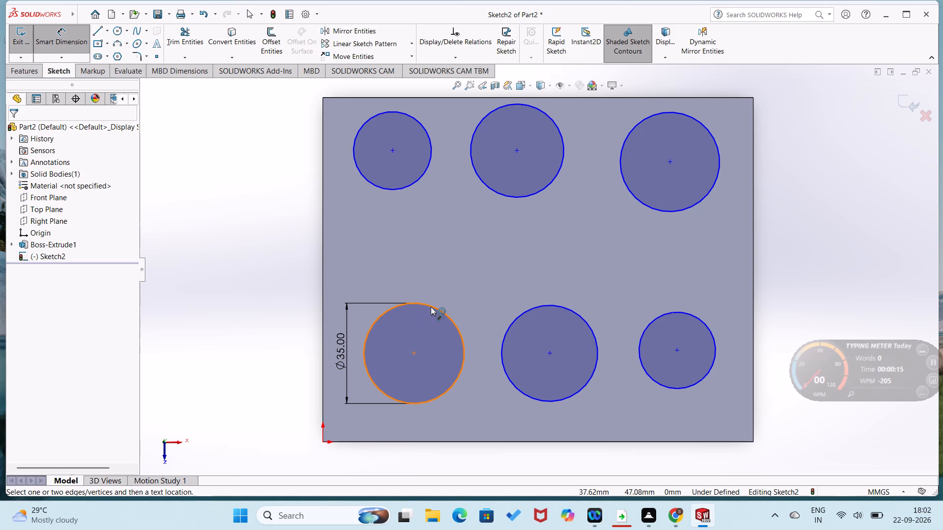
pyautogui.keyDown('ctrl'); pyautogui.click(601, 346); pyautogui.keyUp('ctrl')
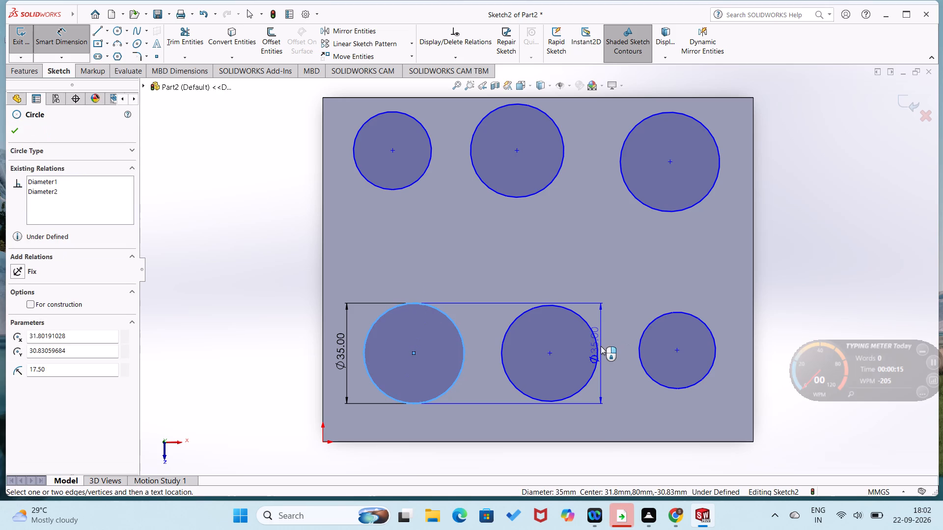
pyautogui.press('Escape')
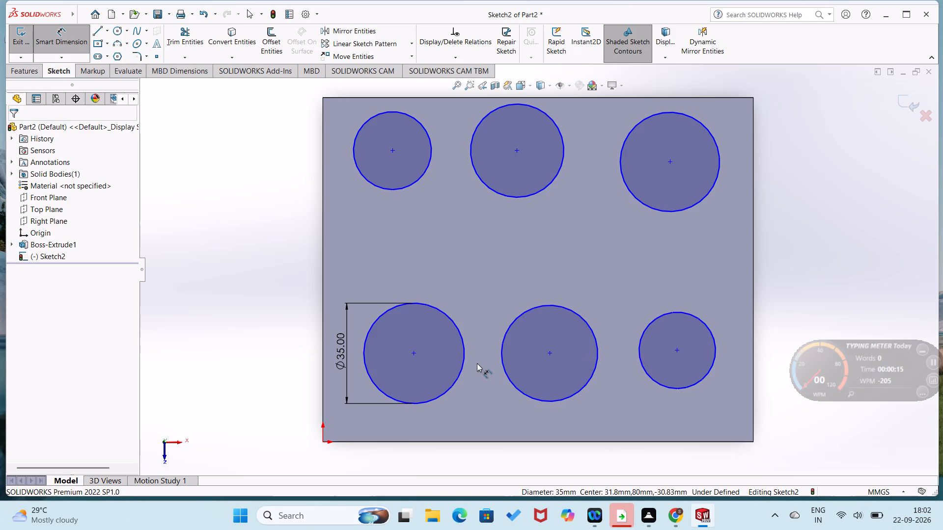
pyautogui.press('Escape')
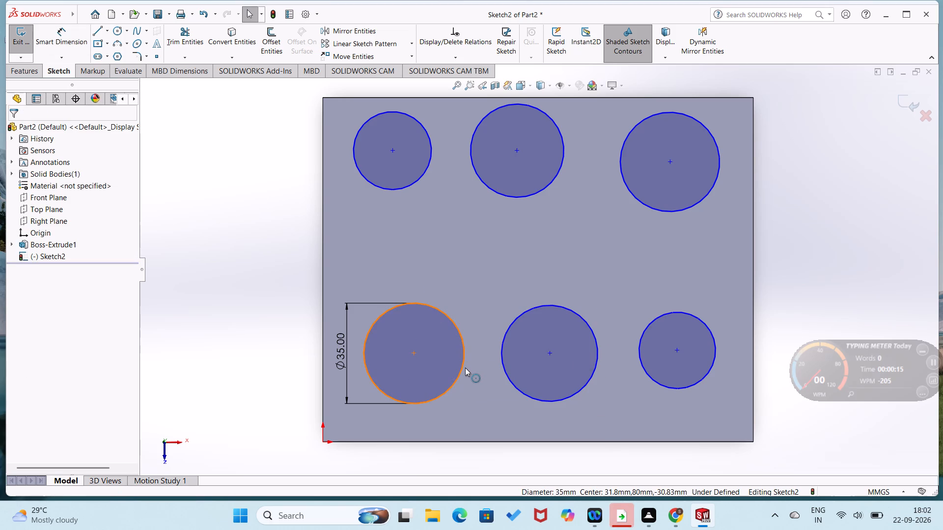
# Select all six circles on the top face and apply an Equal relation so they share one size.
pyautogui.click(464, 368)
pyautogui.keyDown('ctrl'); pyautogui.click(531, 396); pyautogui.keyUp('ctrl')
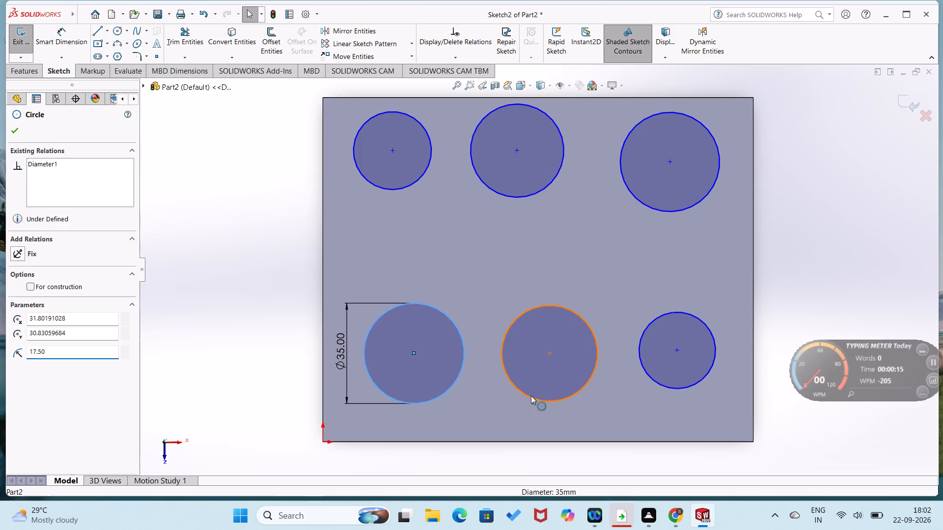
pyautogui.keyDown('ctrl'); pyautogui.click(642, 371); pyautogui.keyUp('ctrl')
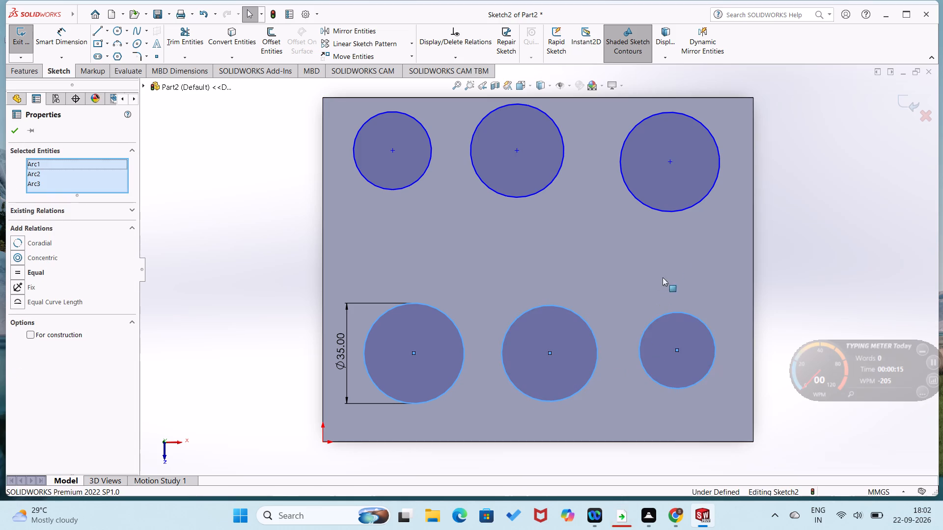
pyautogui.keyDown('ctrl'); pyautogui.click(679, 209); pyautogui.keyUp('ctrl')
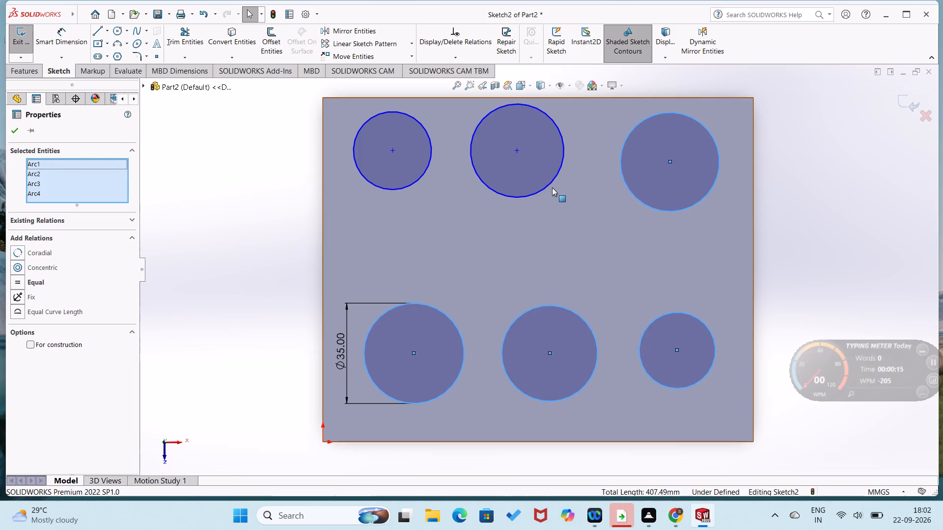
pyautogui.keyDown('ctrl'); pyautogui.click(551, 186); pyautogui.keyUp('ctrl')
pyautogui.keyDown('ctrl'); pyautogui.click(409, 187); pyautogui.keyUp('ctrl')
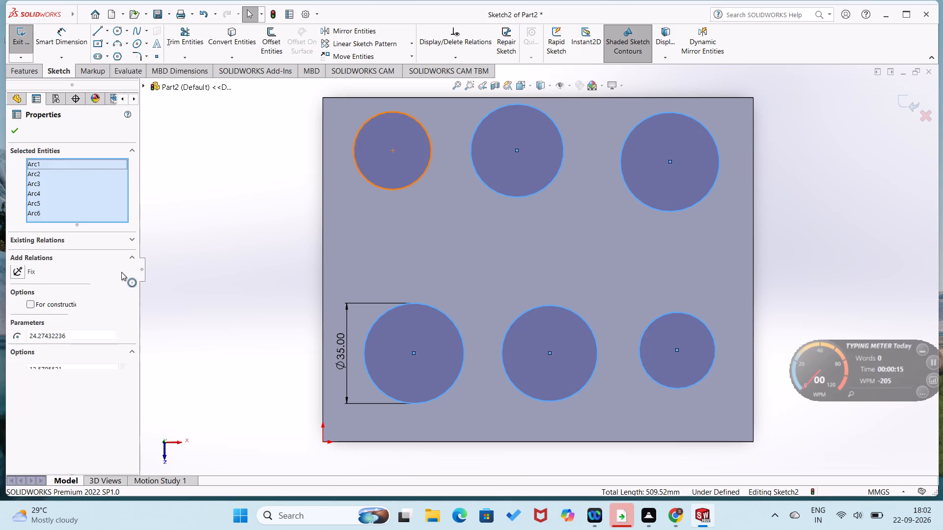
pyautogui.click(19, 304)
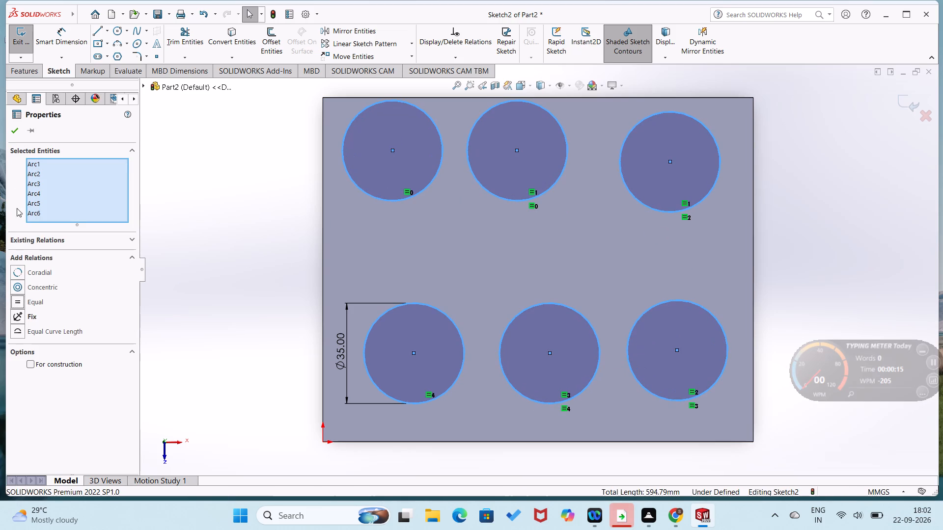
pyautogui.click(11, 134)
pyautogui.click(234, 288)
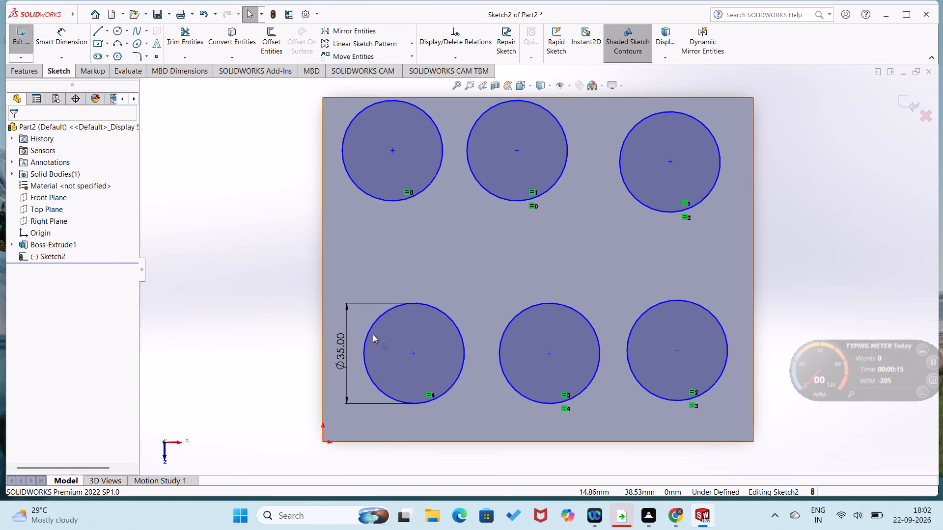
# Align the centres of the three circles in the row nearest the origin with a Horizontal relation.
pyautogui.moveTo(412, 354); pyautogui.dragTo(416, 355)
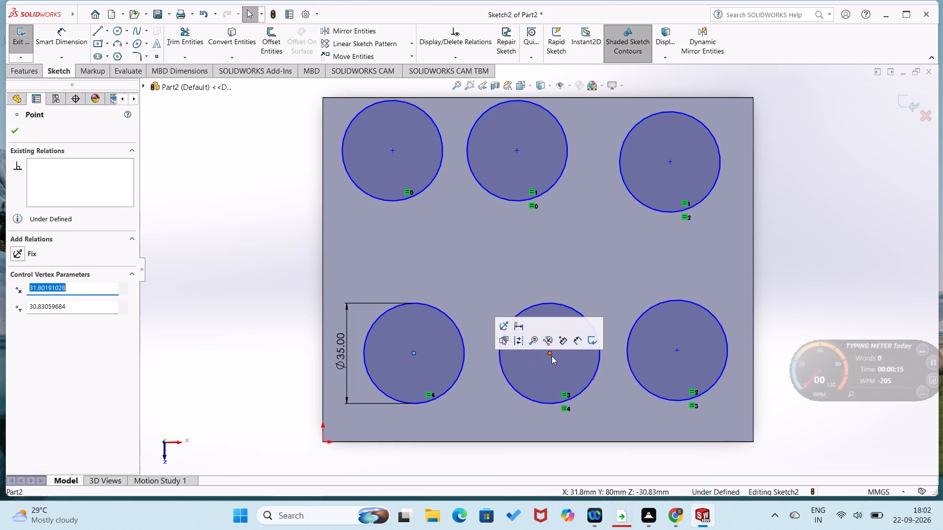
pyautogui.keyDown('ctrl'); pyautogui.click(552, 356); pyautogui.keyUp('ctrl')
pyautogui.keyDown('ctrl'); pyautogui.click(680, 349); pyautogui.keyUp('ctrl')
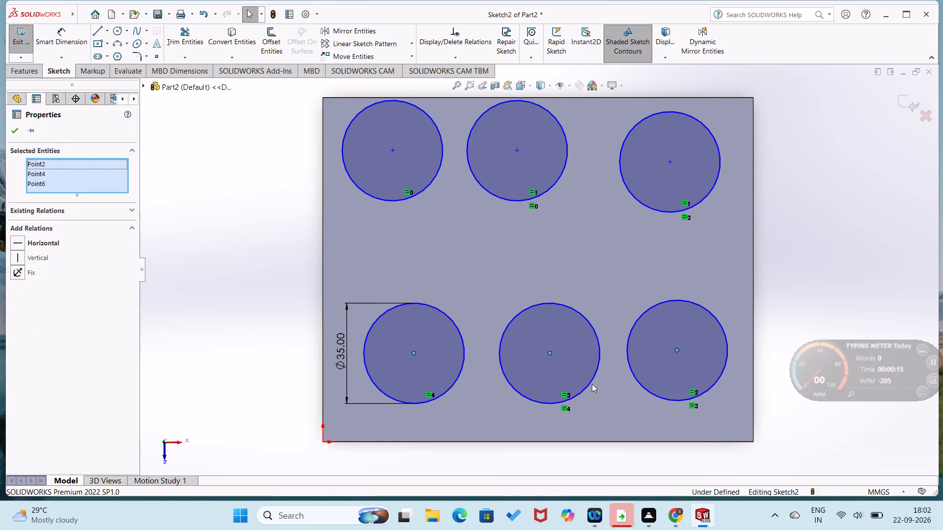
pyautogui.click(25, 245)
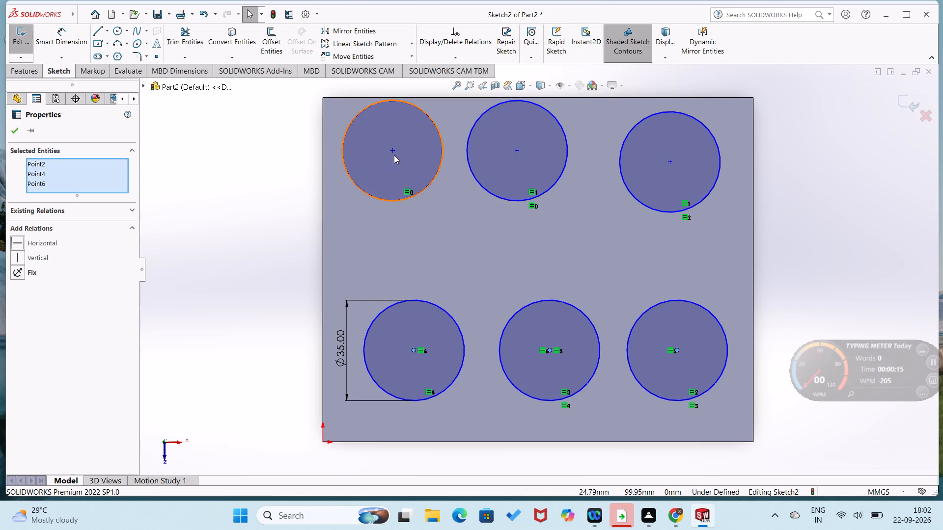
pyautogui.click(179, 190)
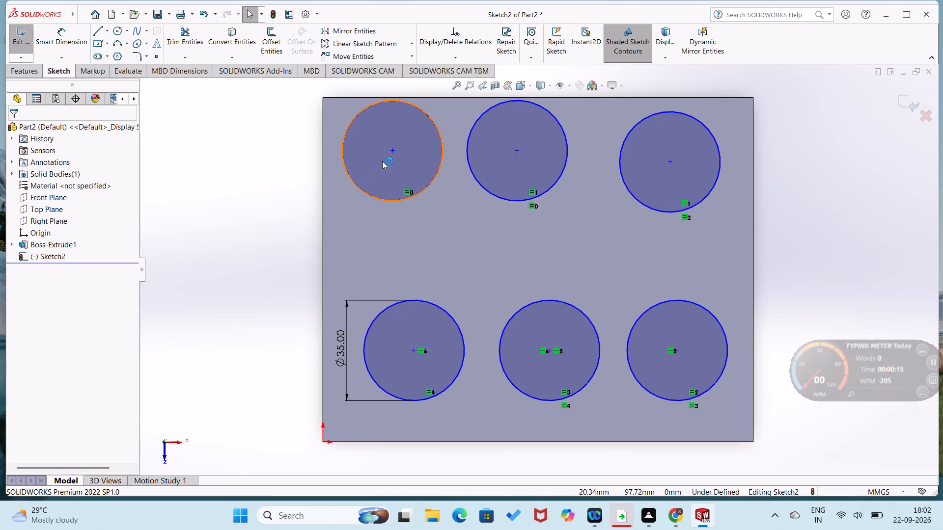
# Align the centres of the three circles in the row farther from the origin with a Horizontal relation.
pyautogui.click(392, 152)
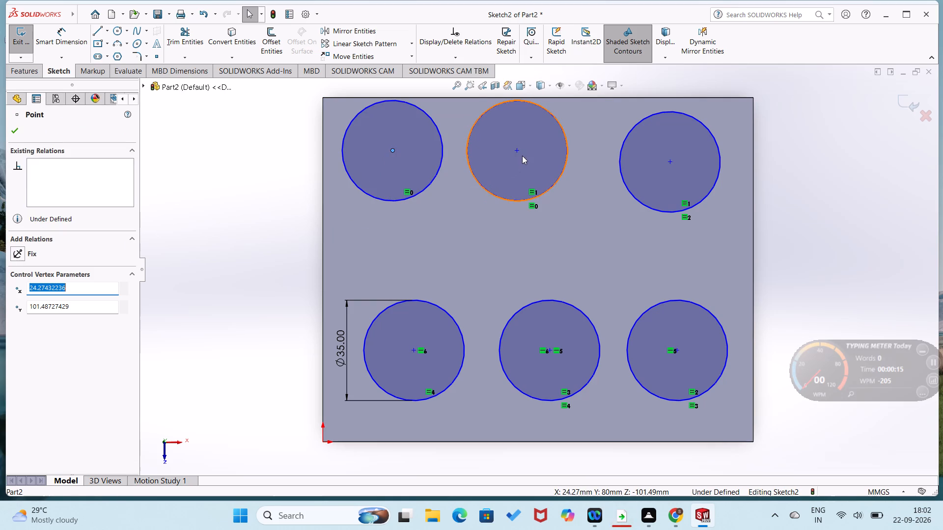
pyautogui.keyDown('ctrl'); pyautogui.click(520, 153); pyautogui.keyUp('ctrl')
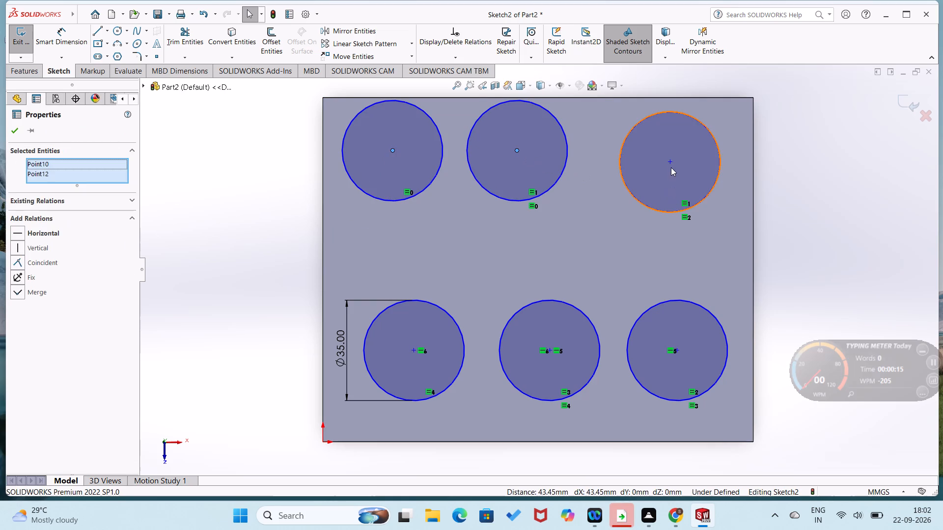
pyautogui.keyDown('ctrl'); pyautogui.click(671, 162); pyautogui.keyUp('ctrl')
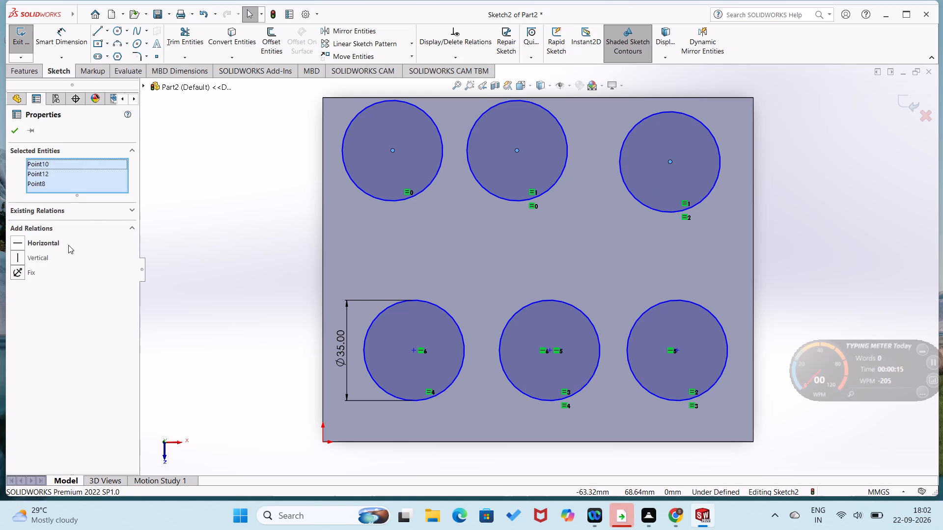
pyautogui.click(19, 244)
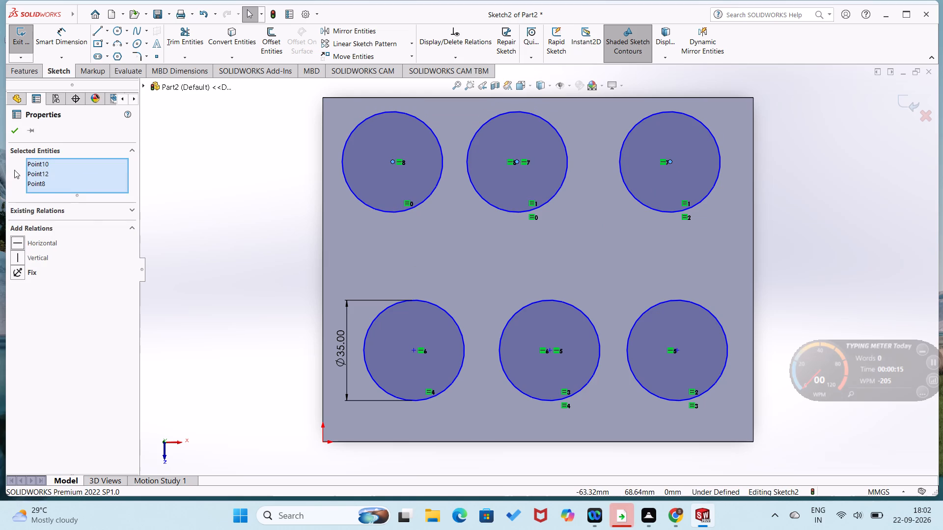
pyautogui.click(13, 131)
pyautogui.click(255, 267)
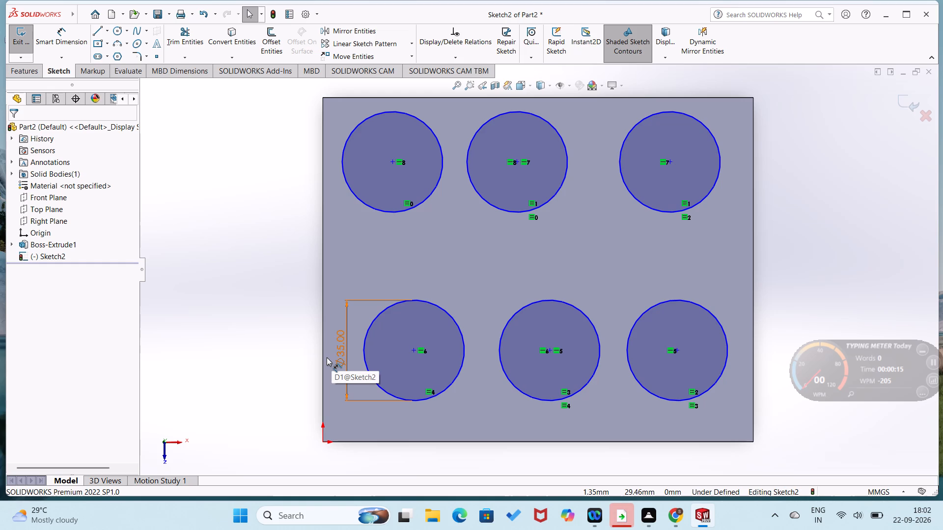
pyautogui.click(244, 344)
# Dimension the centre of the circle nearest the origin 25 mm from the face's 120 mm edge at the origin.
pyautogui.moveTo(244, 344); pyautogui.dragTo(251, 251, button='right')
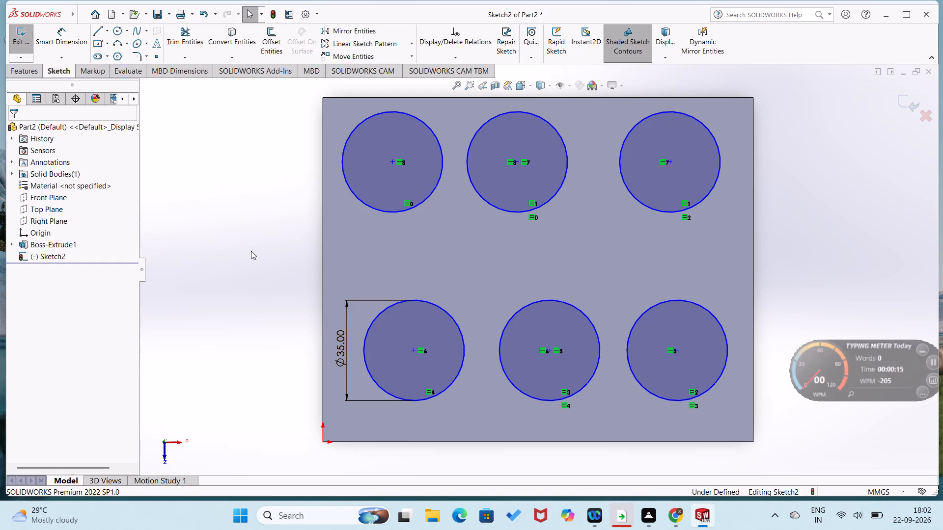
pyautogui.moveTo(251, 251); pyautogui.dragTo(251, 211, button='right')
pyautogui.click(323, 382)
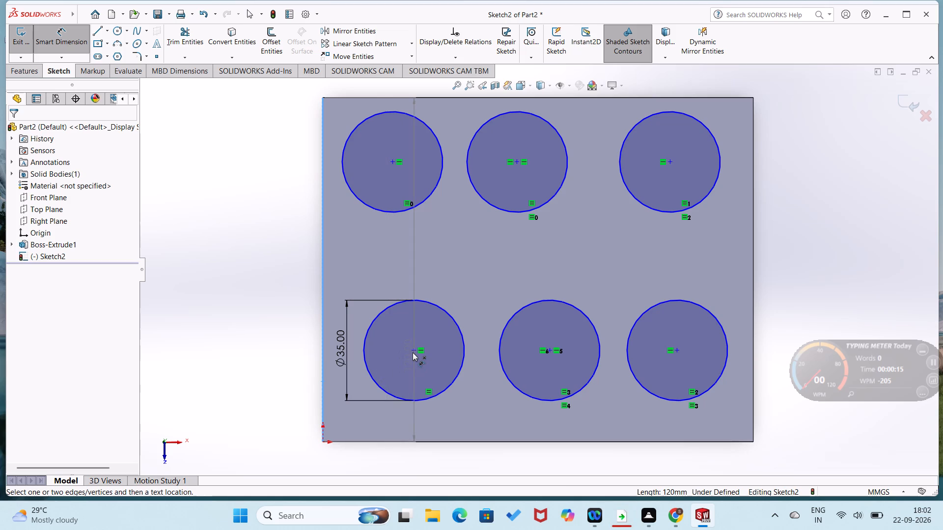
pyautogui.moveTo(413, 352); pyautogui.dragTo(408, 360)
pyautogui.click(394, 424)
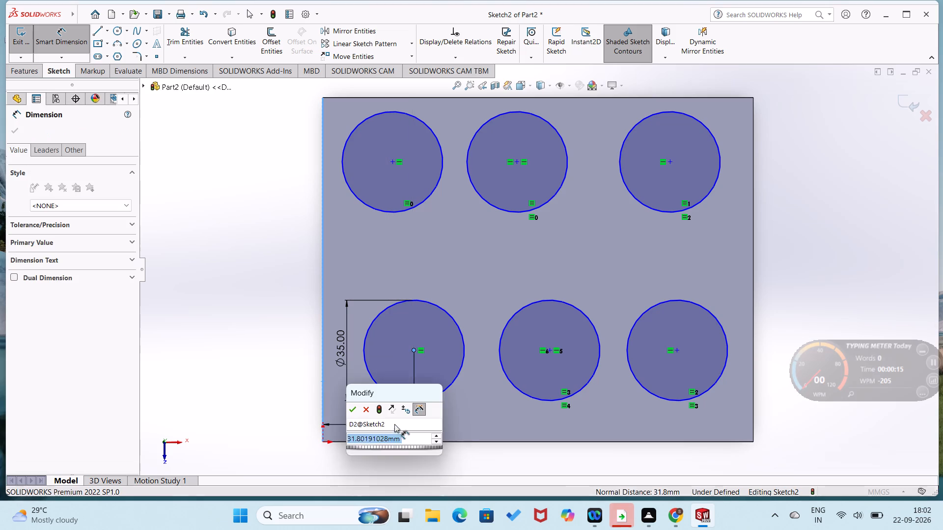
pyautogui.write('25')
pyautogui.press('Return')
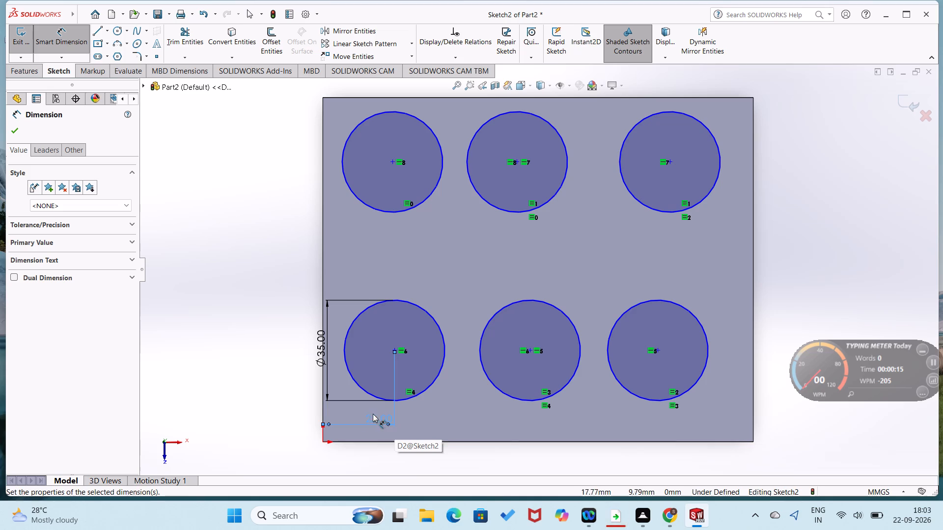
pyautogui.click(366, 444)
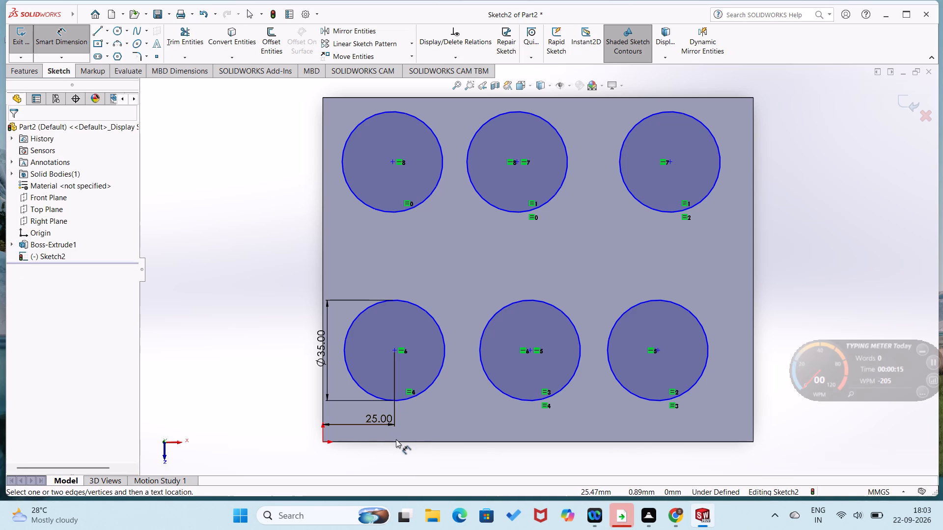
# Dimension the same circle's centre 25 mm from the face's 150 mm edge at the origin.
pyautogui.click(396, 443)
pyautogui.click(393, 349)
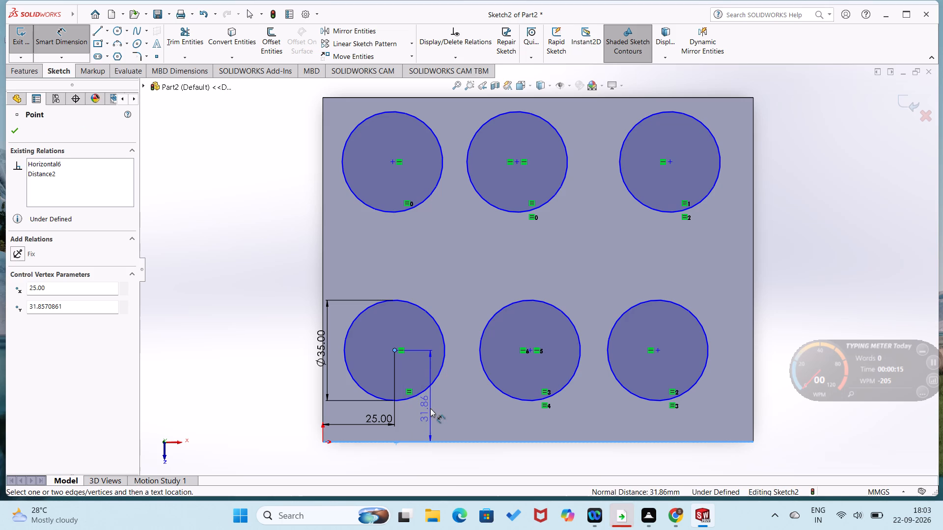
pyautogui.click(430, 408)
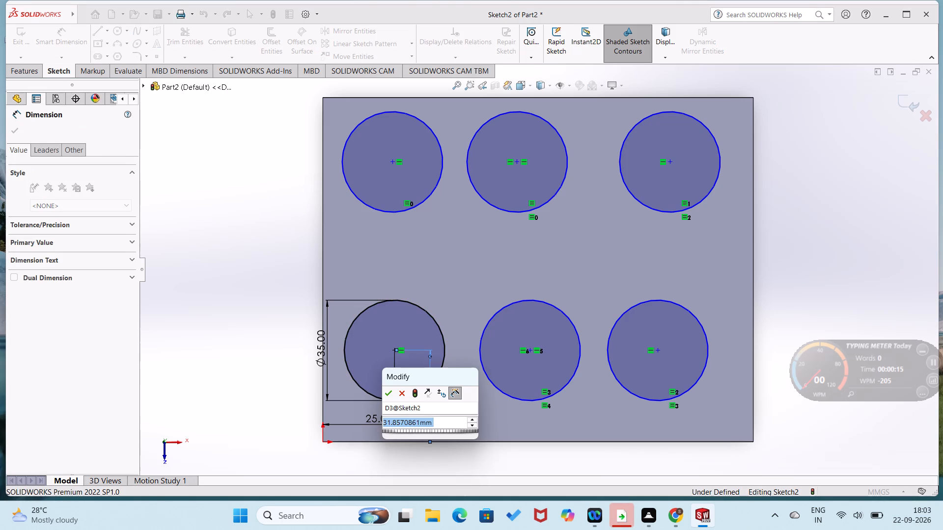
pyautogui.write('25')
pyautogui.press('Return')
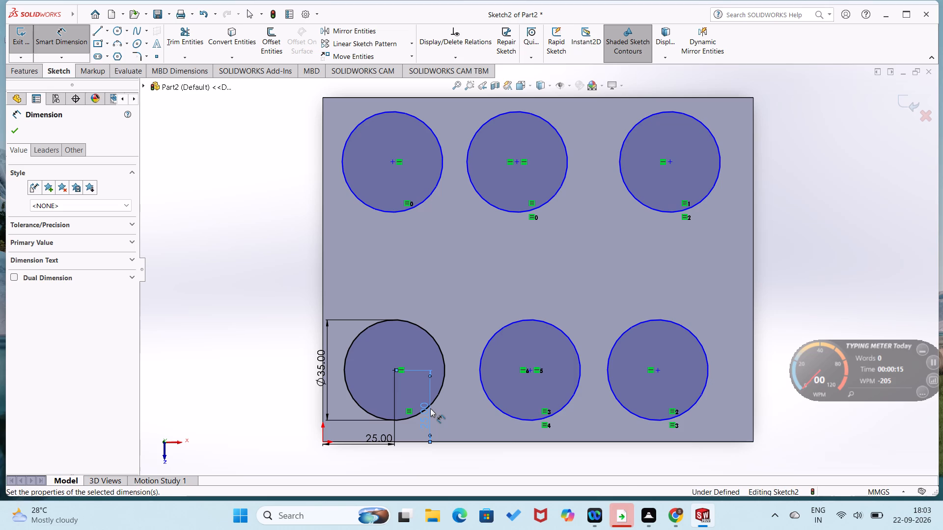
# Set the circle centre's distance from the 120 mm edge at the origin to 32 mm.
pyautogui.doubleClick(364, 439)
pyautogui.write('32')
pyautogui.press('Return')
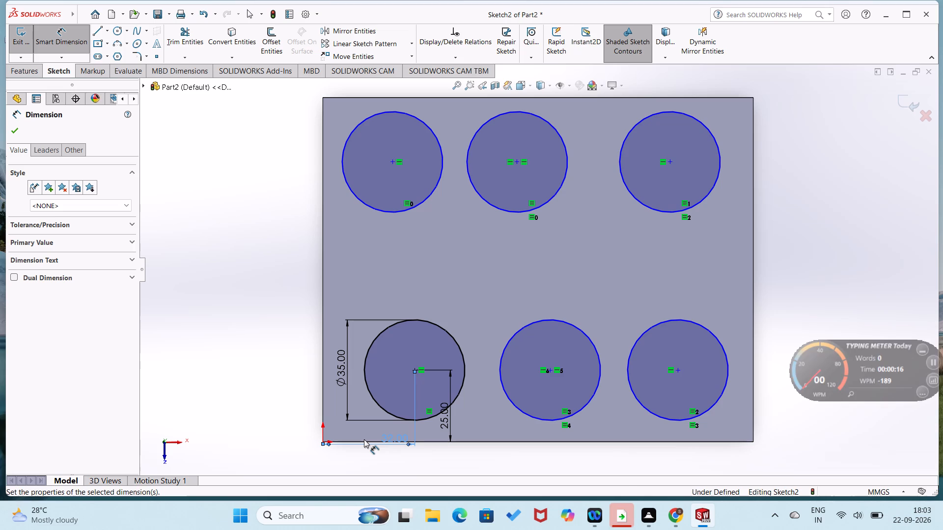
pyautogui.click(213, 372)
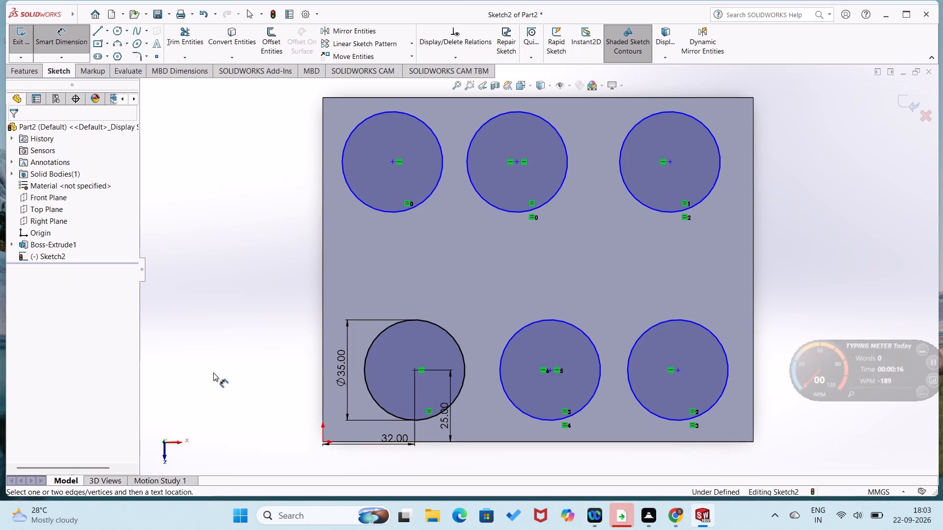
pyautogui.click(279, 376)
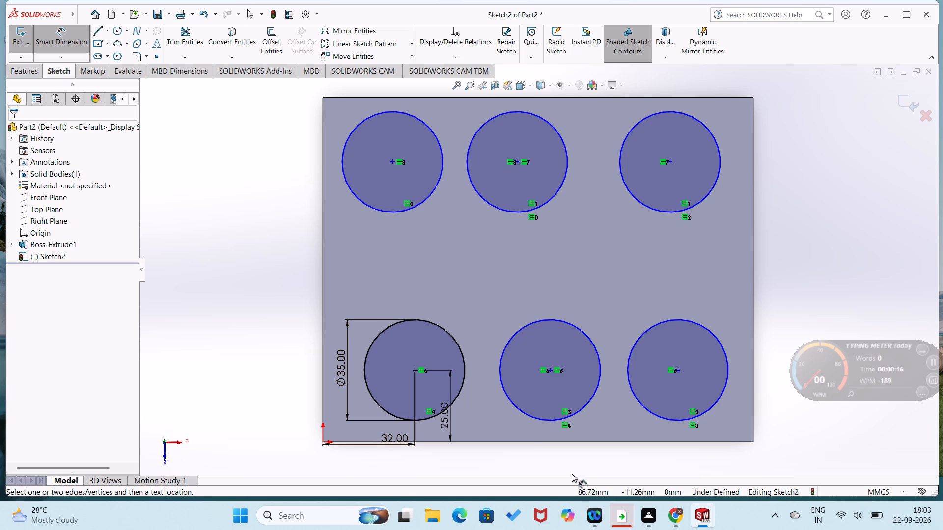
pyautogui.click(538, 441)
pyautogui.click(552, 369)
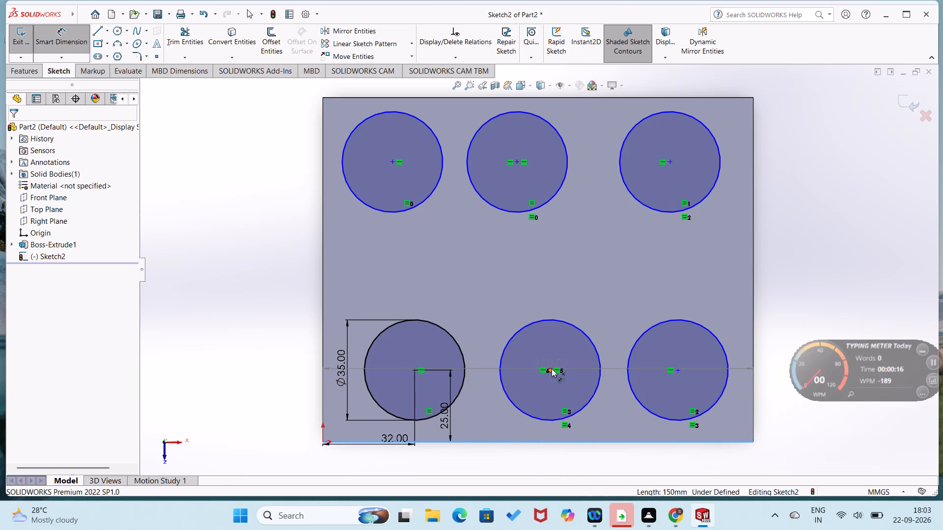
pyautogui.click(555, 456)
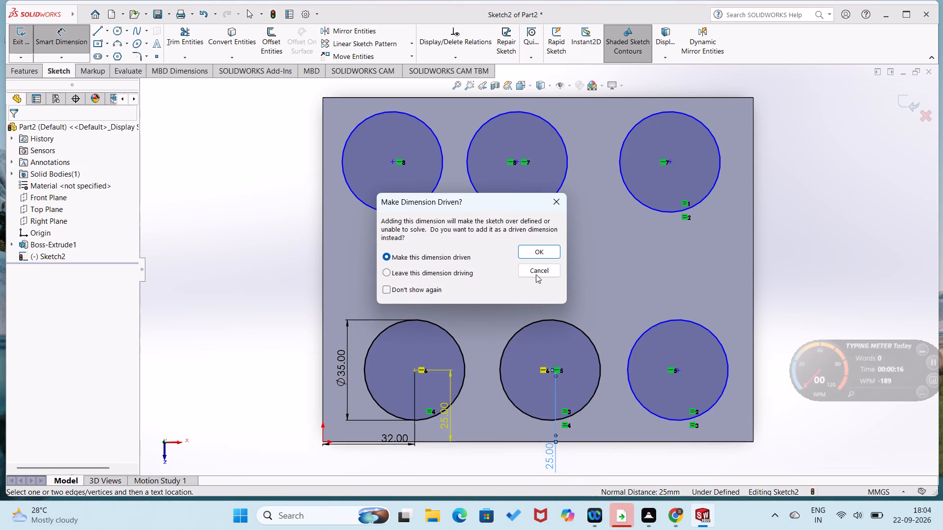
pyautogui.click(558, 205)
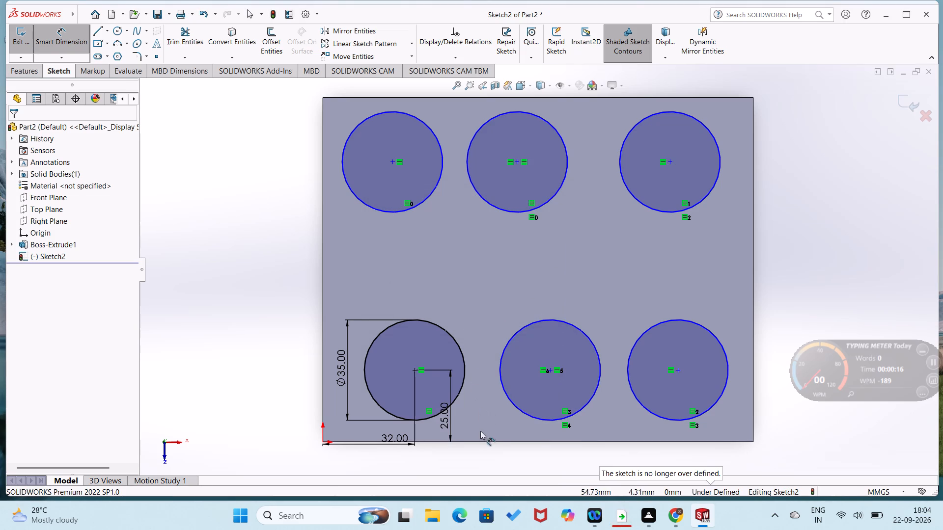
# Dimension the centre of the middle circle in the row nearer the origin 75 mm from the face's 120 mm edge at the origin.
pyautogui.click(322, 354)
pyautogui.click(549, 367)
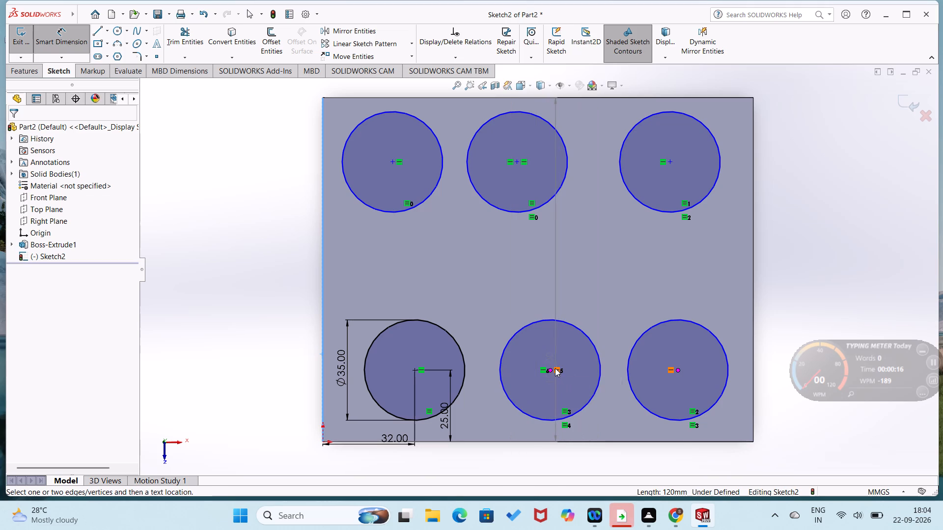
pyautogui.click(551, 368)
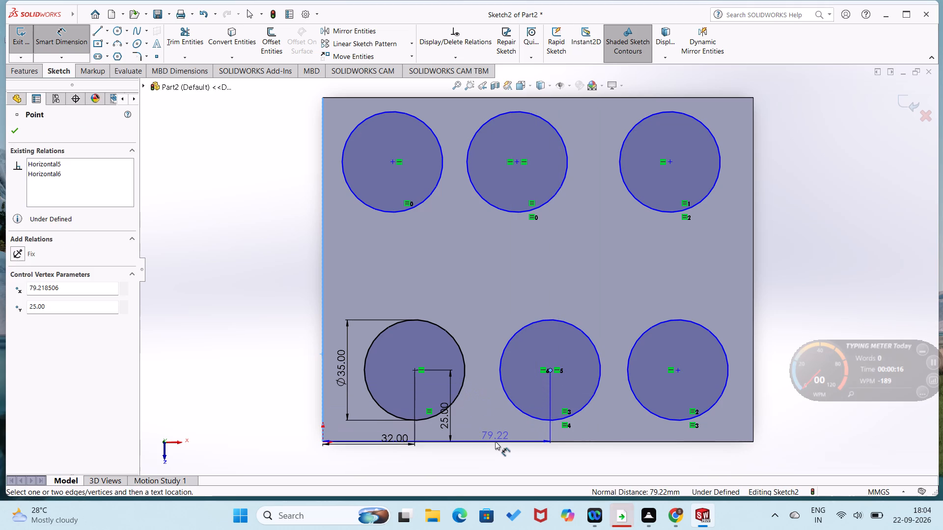
pyautogui.click(501, 457)
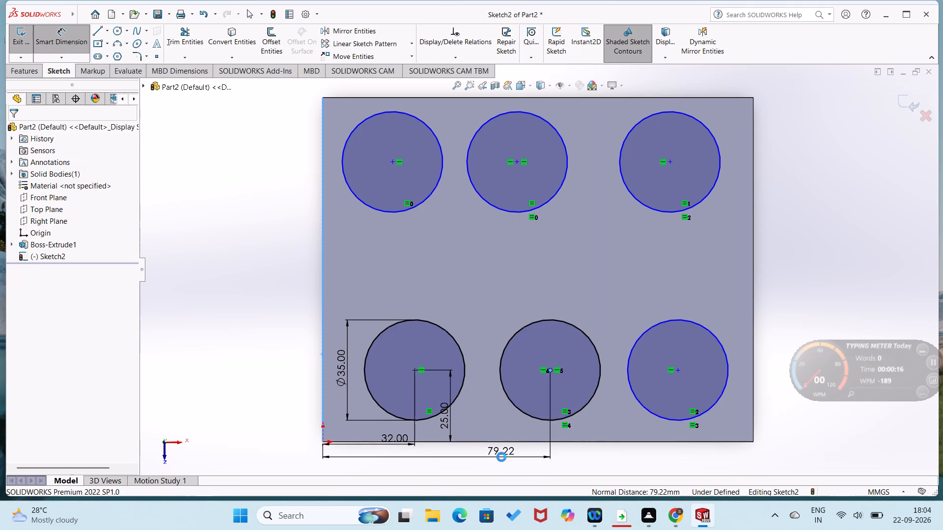
pyautogui.write('75')
pyautogui.press('Return')
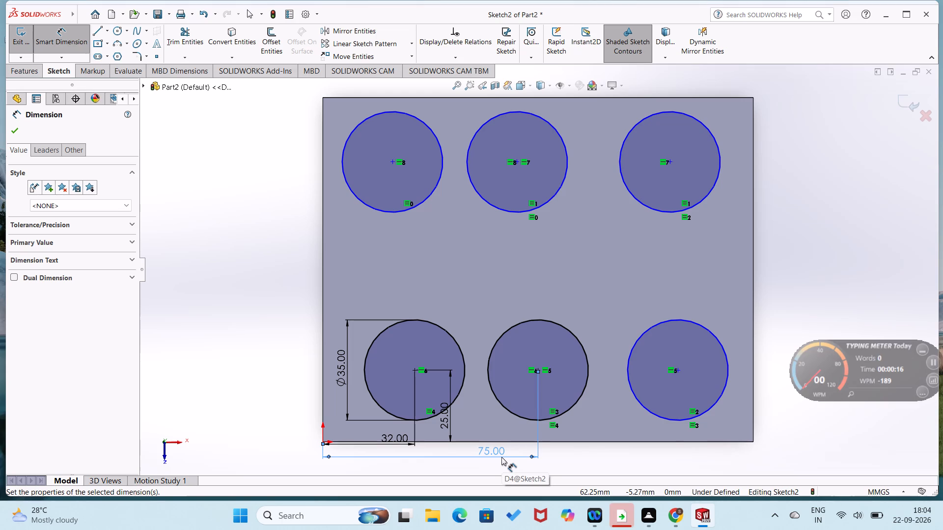
# Dimension the centre of the third circle in the same row 125 mm from the 120 mm edge at the origin.
pyautogui.click(323, 268)
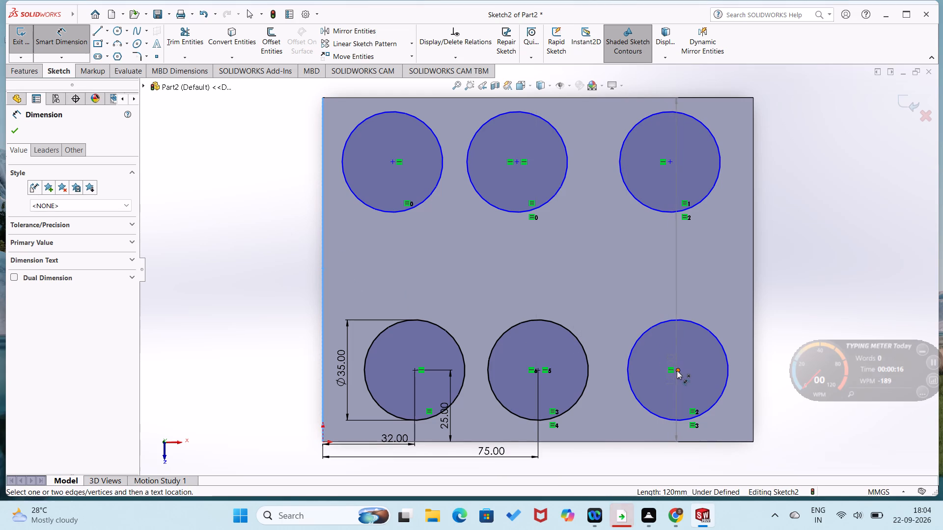
pyautogui.click(678, 371)
pyautogui.click(646, 429)
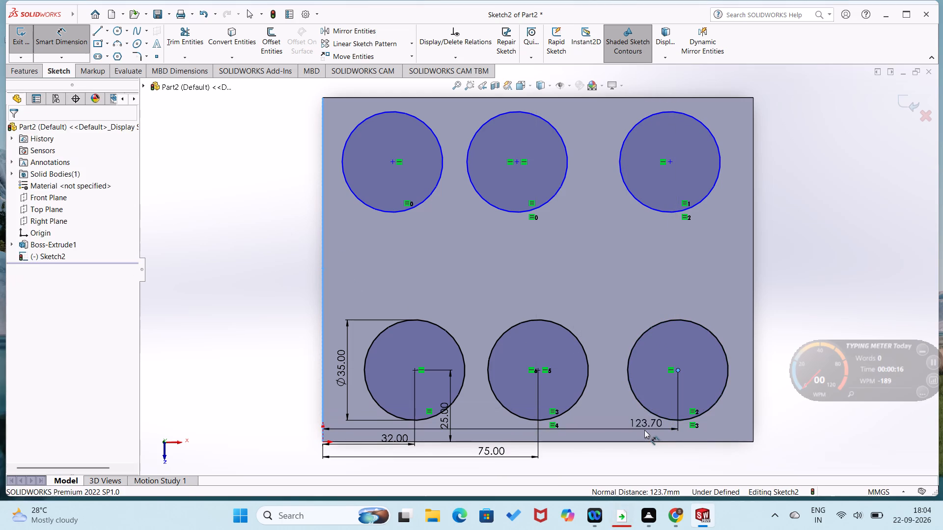
pyautogui.write('125')
pyautogui.press('Return')
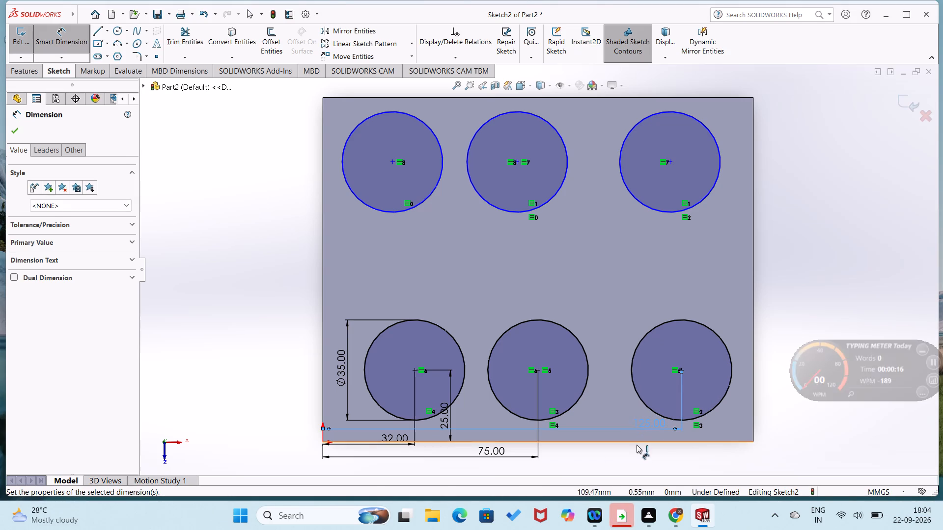
pyautogui.click(636, 446)
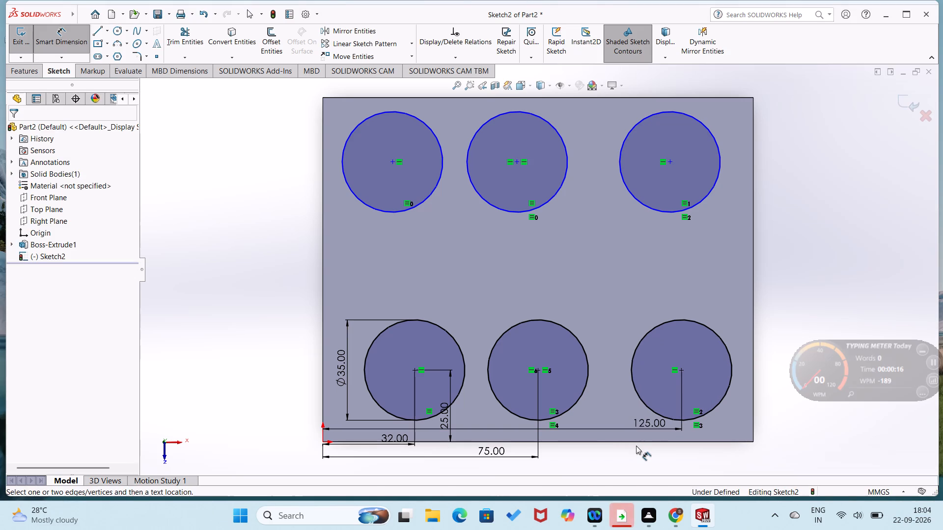
# Set the distance of the centre of the circle nearest the origin from the 120 mm edge to 25 mm.
pyautogui.doubleClick(390, 441)
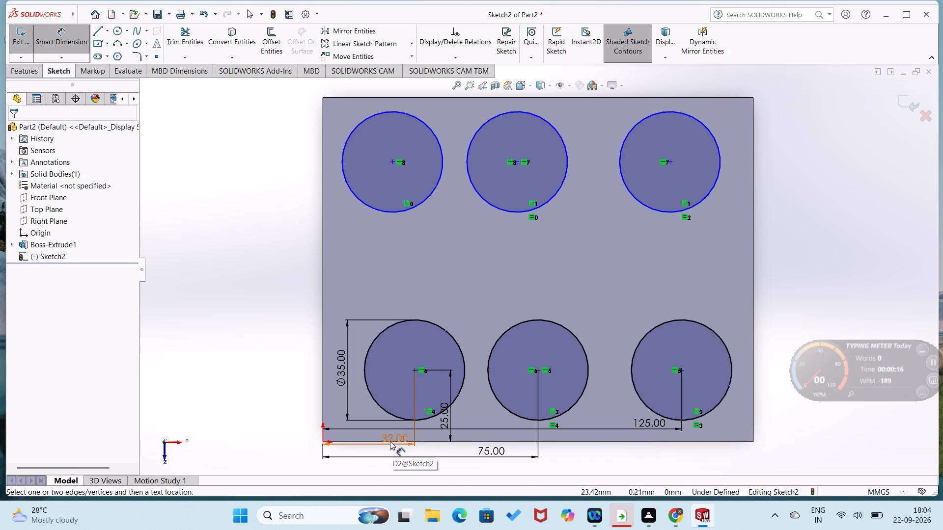
pyautogui.write('25')
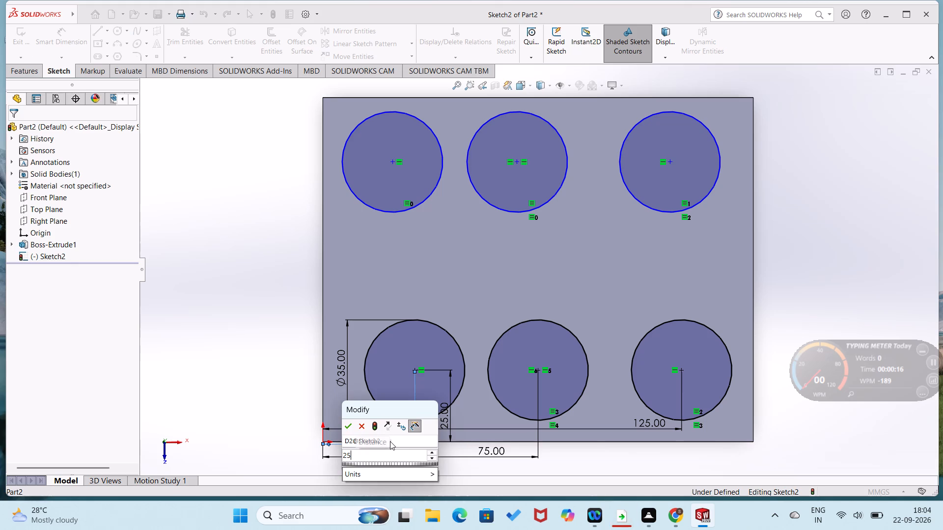
pyautogui.press('Return')
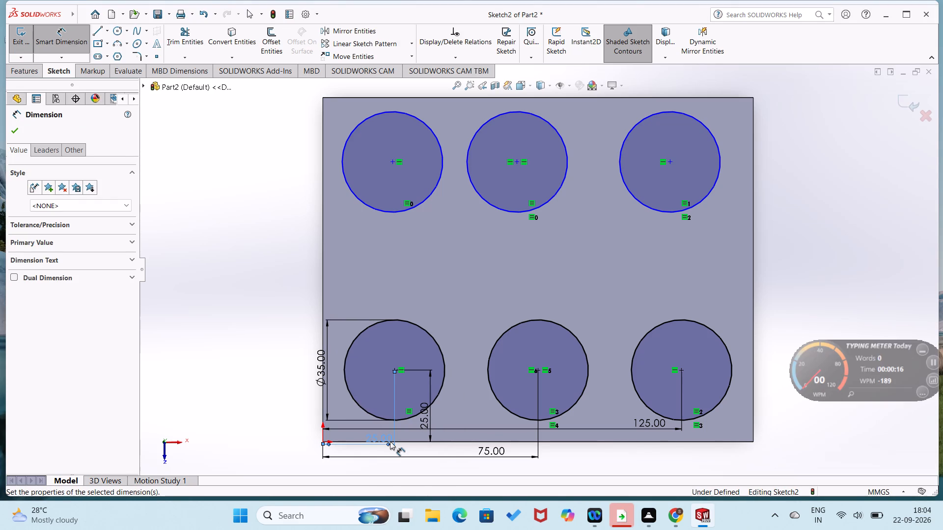
pyautogui.click(240, 389)
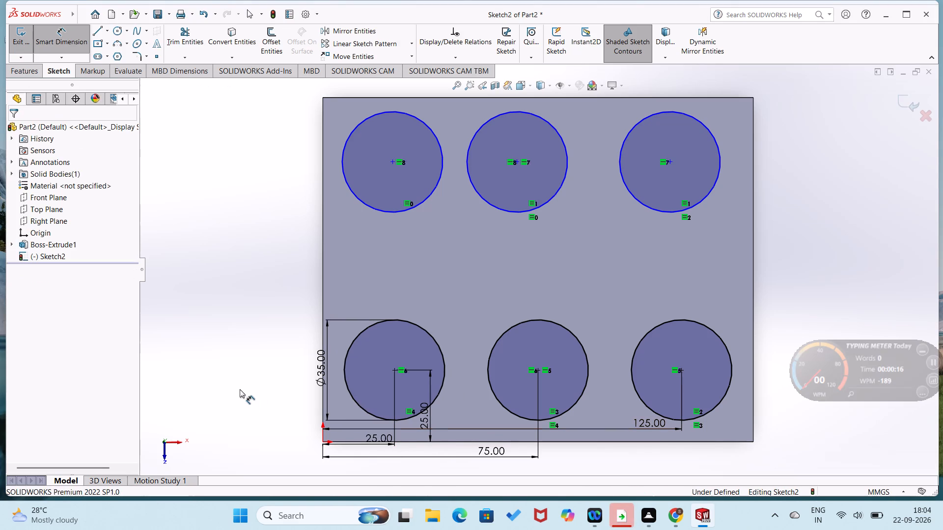
# Set the same circle centre's distance from the face's 150 mm edge at the origin to 32 mm.
pyautogui.doubleClick(430, 424)
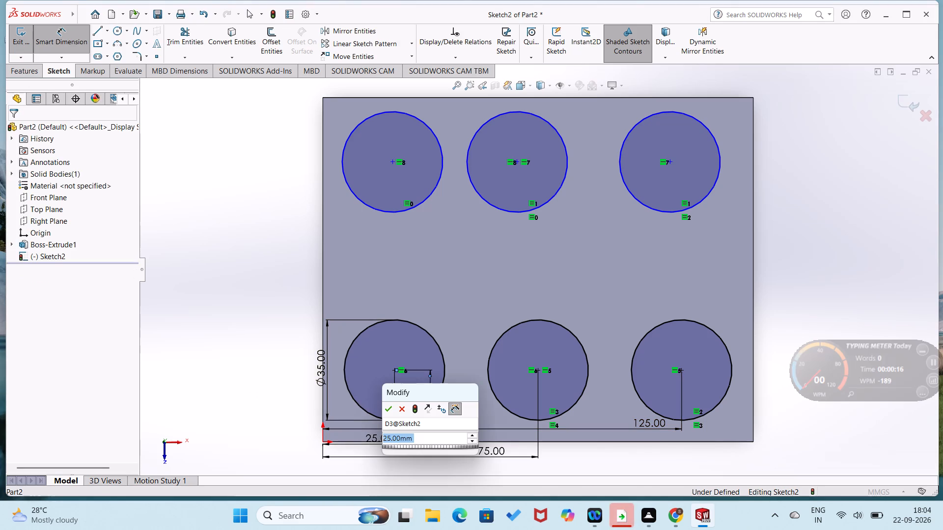
pyautogui.write('32')
pyautogui.press('Return')
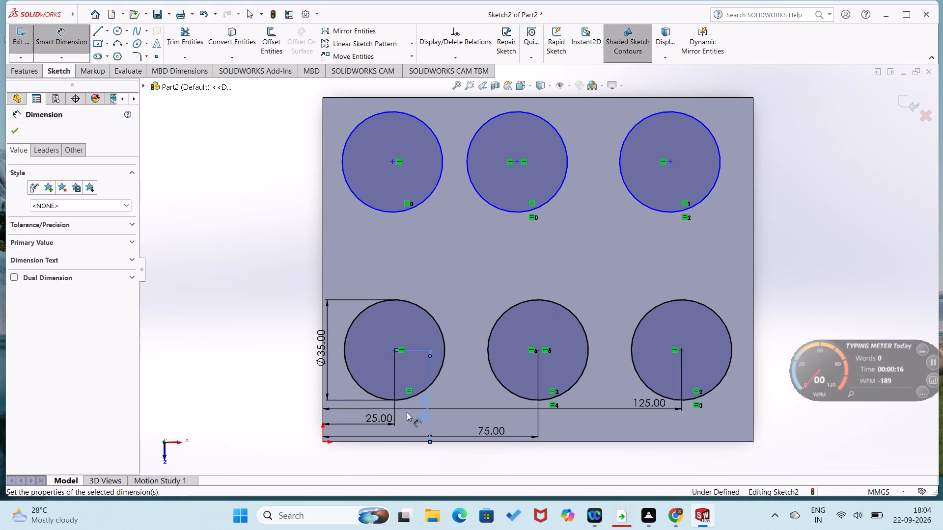
pyautogui.click(216, 249)
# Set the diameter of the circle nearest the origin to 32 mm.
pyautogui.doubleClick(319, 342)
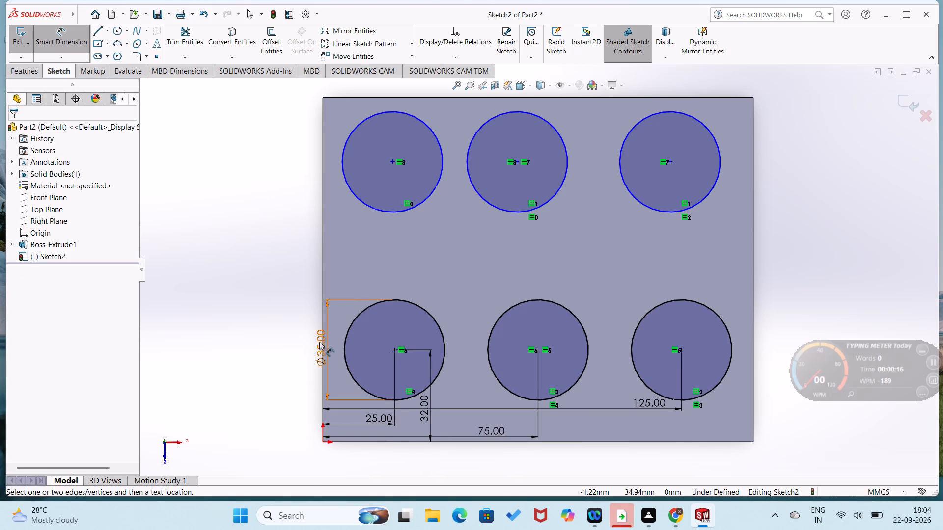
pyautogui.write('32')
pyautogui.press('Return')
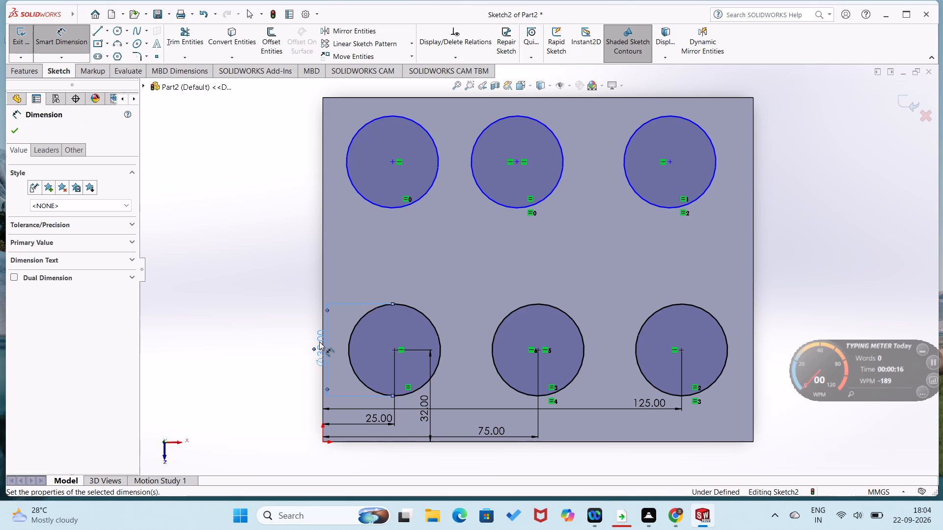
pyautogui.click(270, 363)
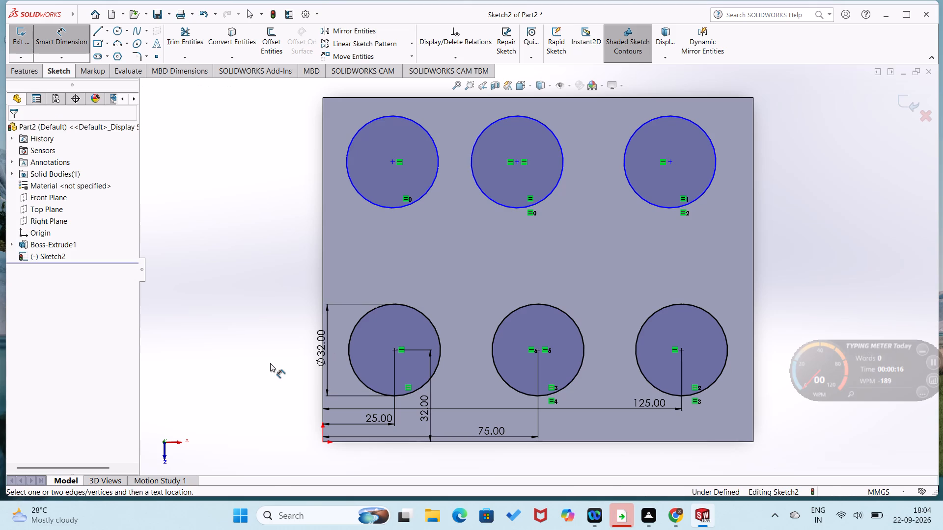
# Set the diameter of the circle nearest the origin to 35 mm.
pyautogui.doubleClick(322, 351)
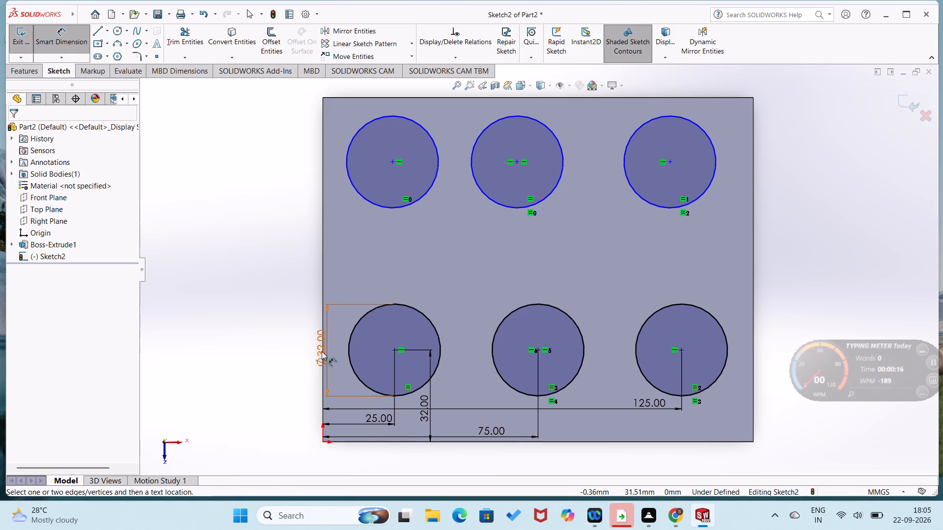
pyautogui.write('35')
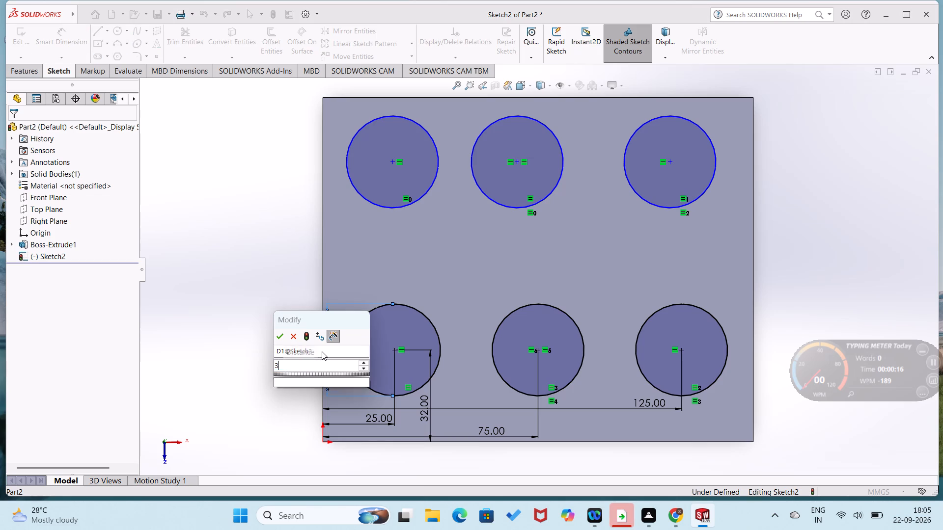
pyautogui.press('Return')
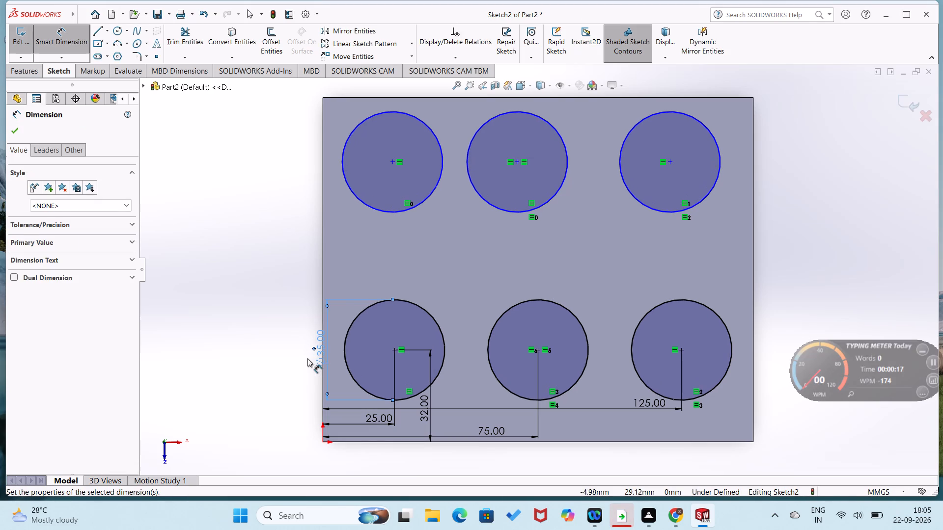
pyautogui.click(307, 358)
# Reposition the diameter dimension inside the face, beside the circle nearest the origin, and finish dimensioning.
pyautogui.moveTo(319, 352); pyautogui.dragTo(342, 357)
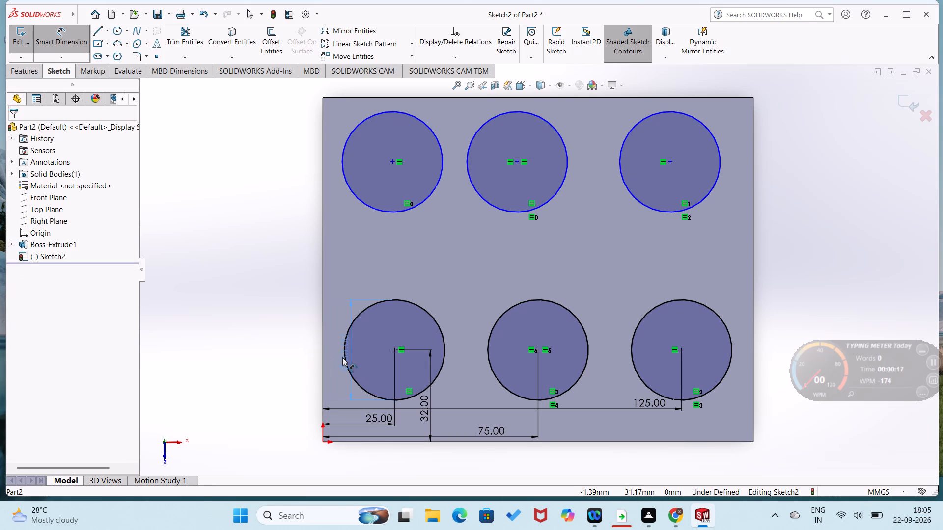
pyautogui.moveTo(342, 357); pyautogui.dragTo(337, 356)
pyautogui.click(291, 331)
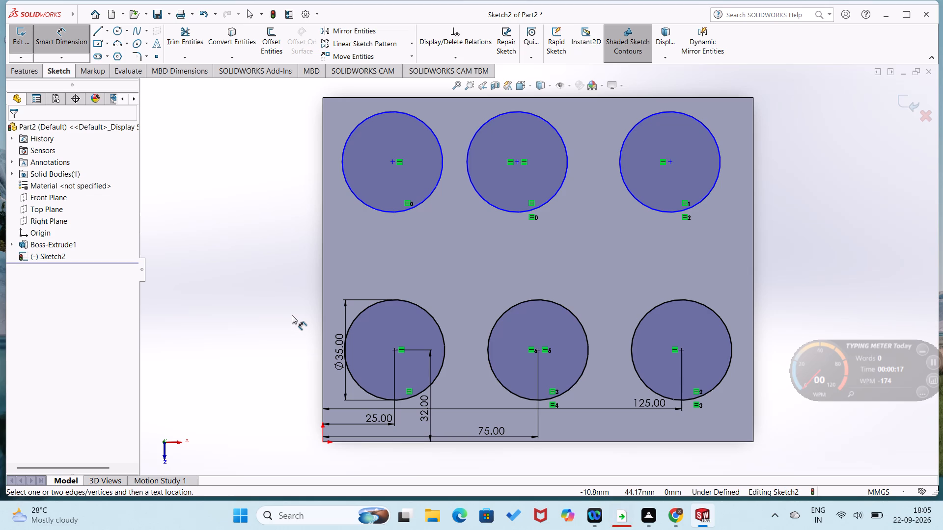
pyautogui.click(268, 294)
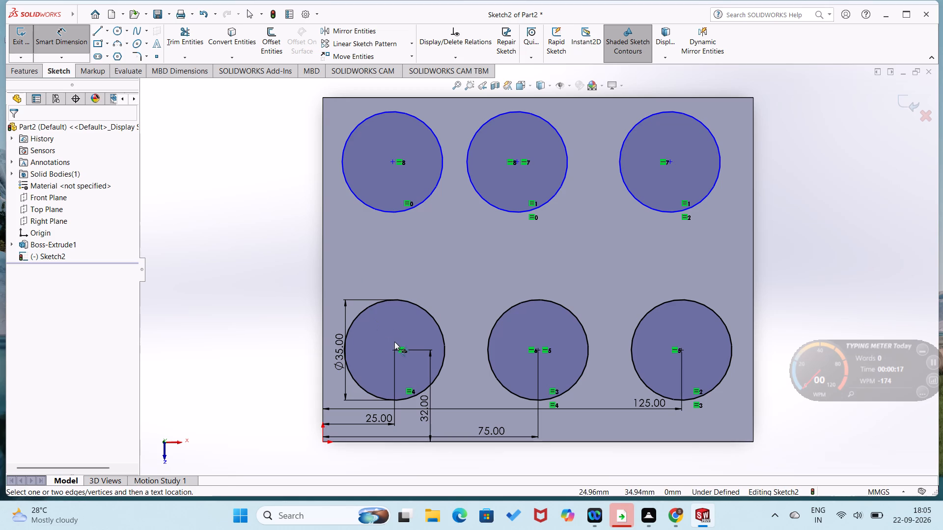
pyautogui.press('Escape')
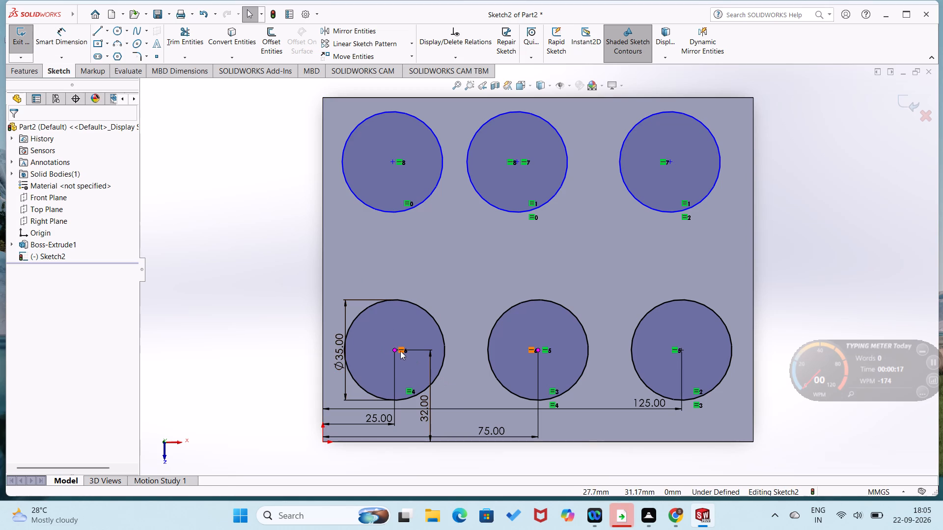
# Align the centre of the circle nearest the origin with the facing circle's centre in the farther row using a Vertical relation.
pyautogui.moveTo(398, 351); pyautogui.dragTo(398, 345)
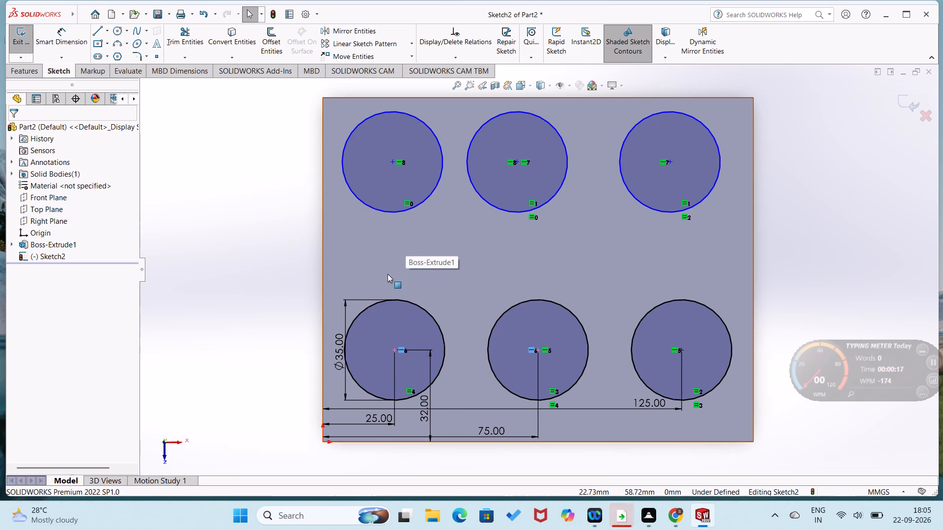
pyautogui.press('Escape')
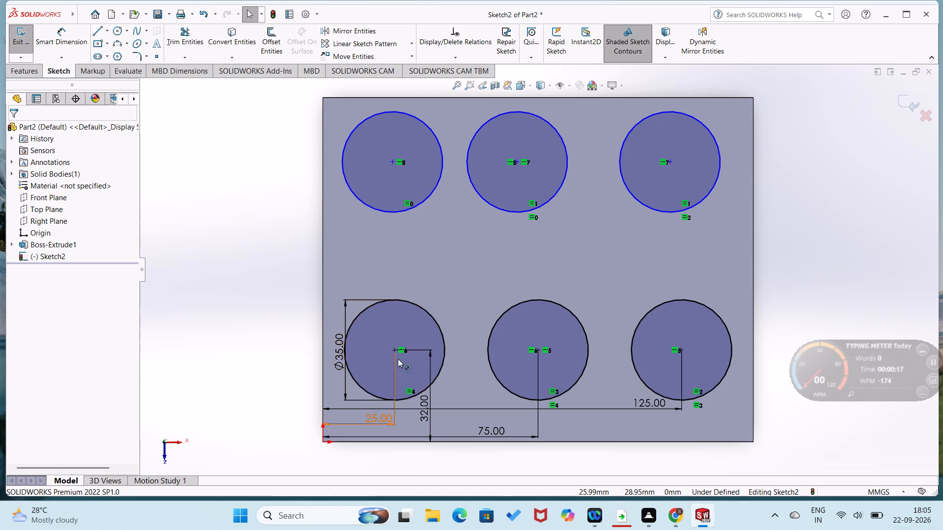
pyautogui.click(394, 351)
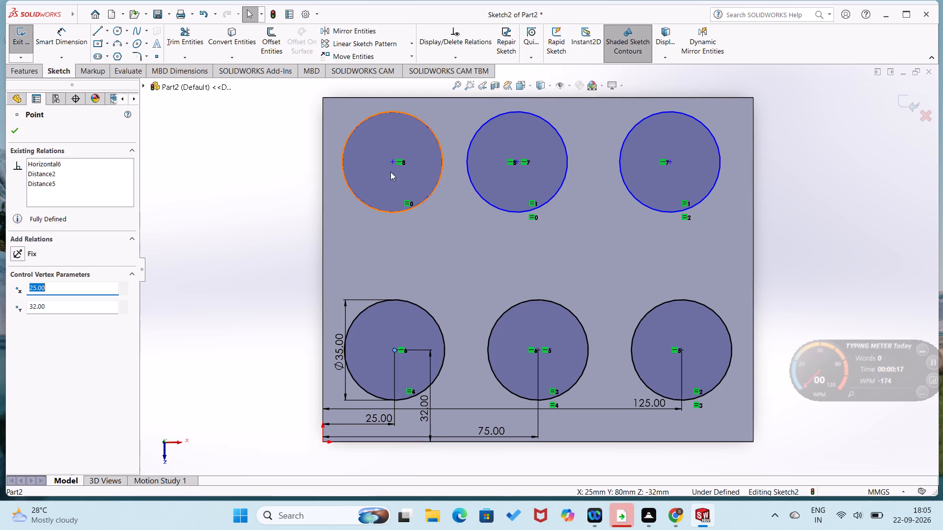
pyautogui.keyDown('ctrl'); pyautogui.click(391, 162); pyautogui.keyUp('ctrl')
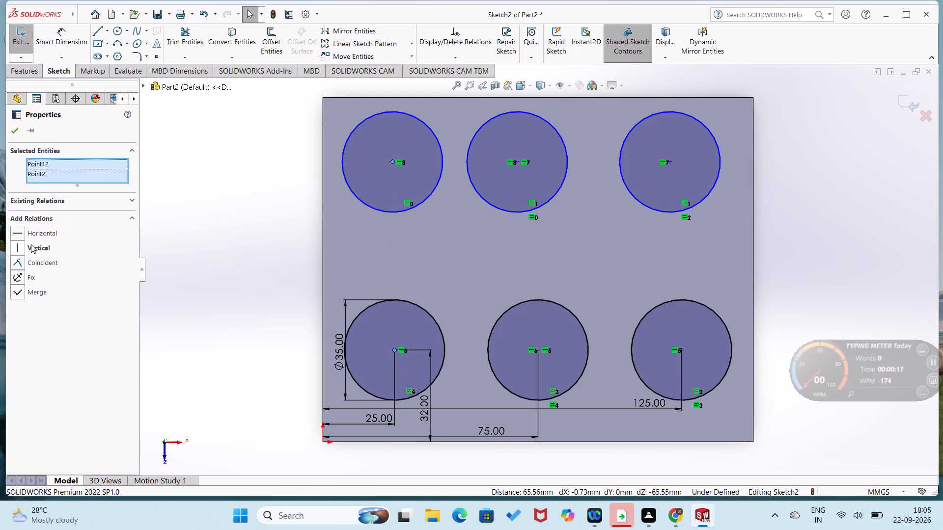
pyautogui.click(16, 251)
pyautogui.click(16, 251)
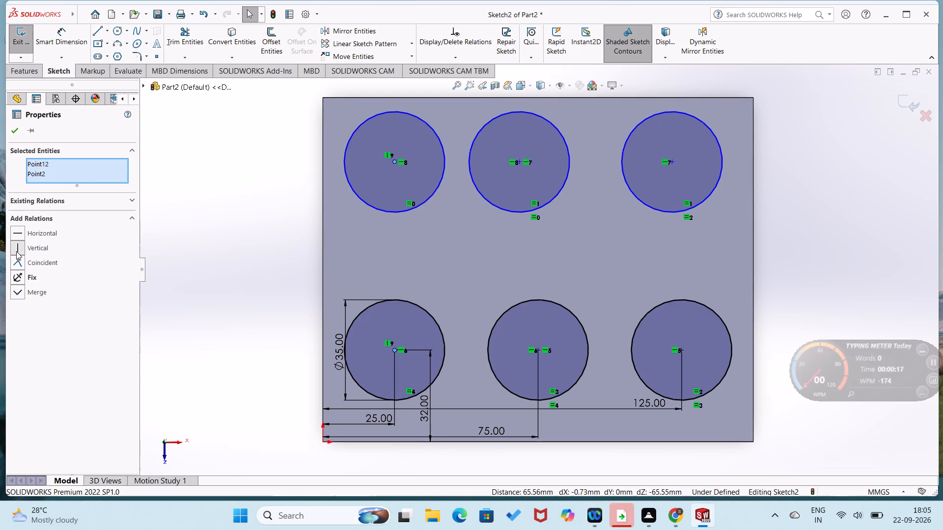
pyautogui.click(11, 129)
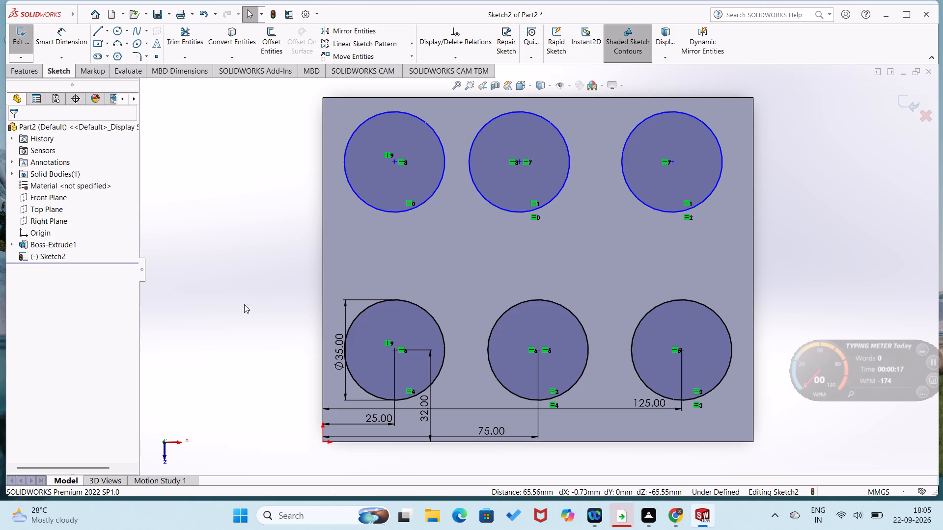
# Align the centres of the two middle-column circles using a Vertical relation.
pyautogui.click(536, 349)
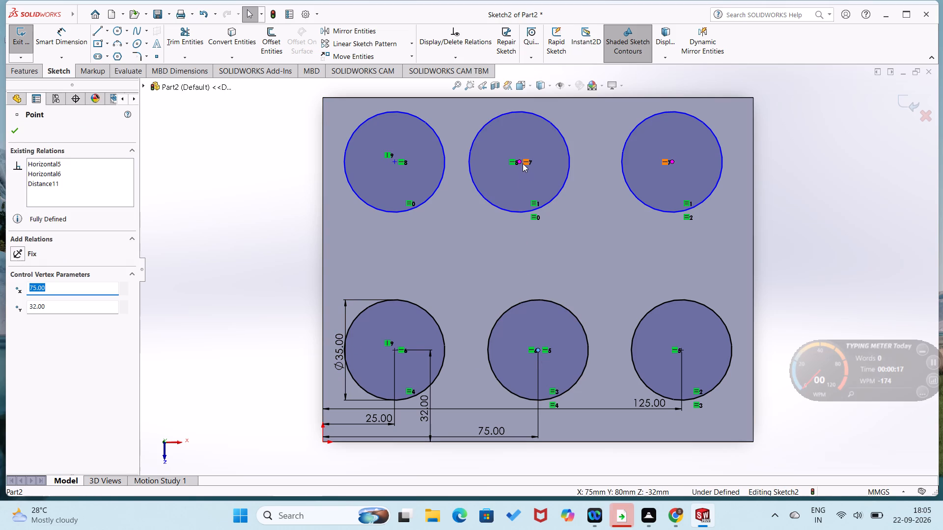
pyautogui.keyDown('ctrl'); pyautogui.click(522, 163); pyautogui.keyUp('ctrl')
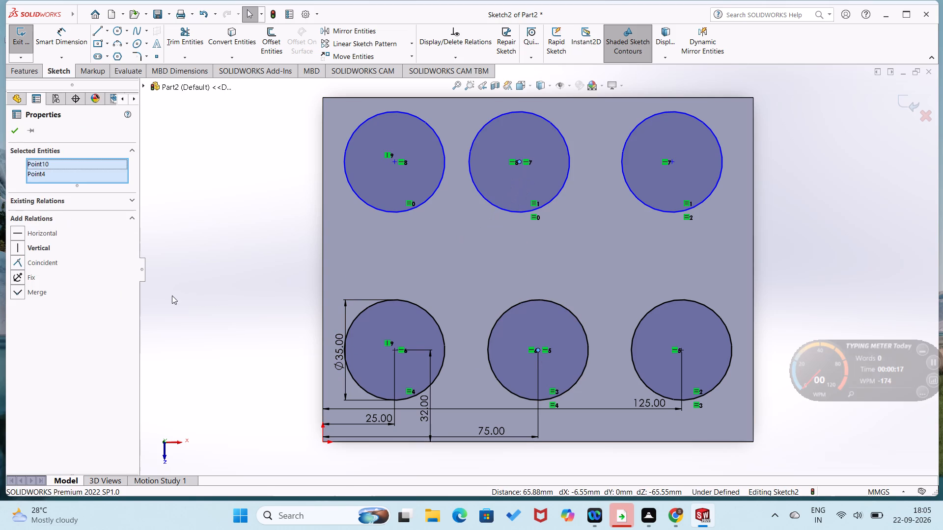
pyautogui.click(17, 248)
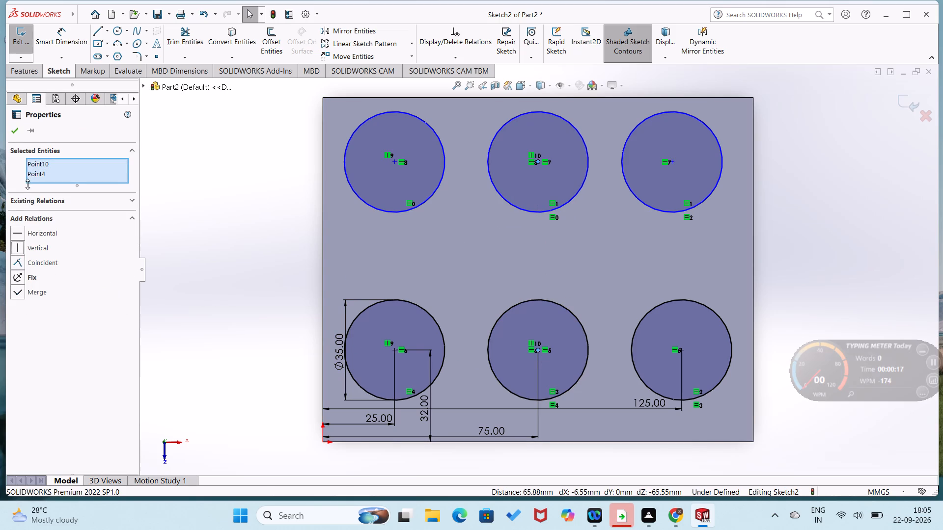
pyautogui.click(17, 131)
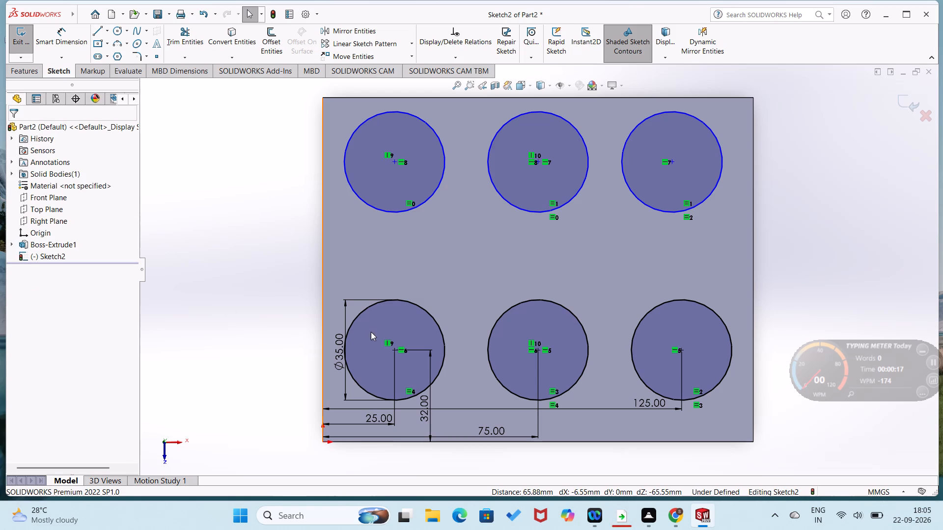
pyautogui.press('Escape')
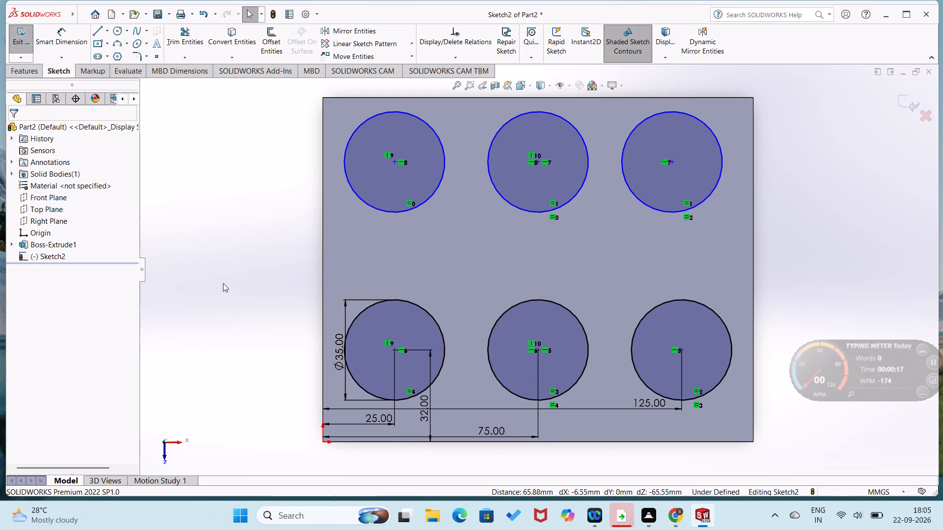
# Align the centres of the two circles in the column farthest from the origin using a Vertical relation.
pyautogui.click(683, 352)
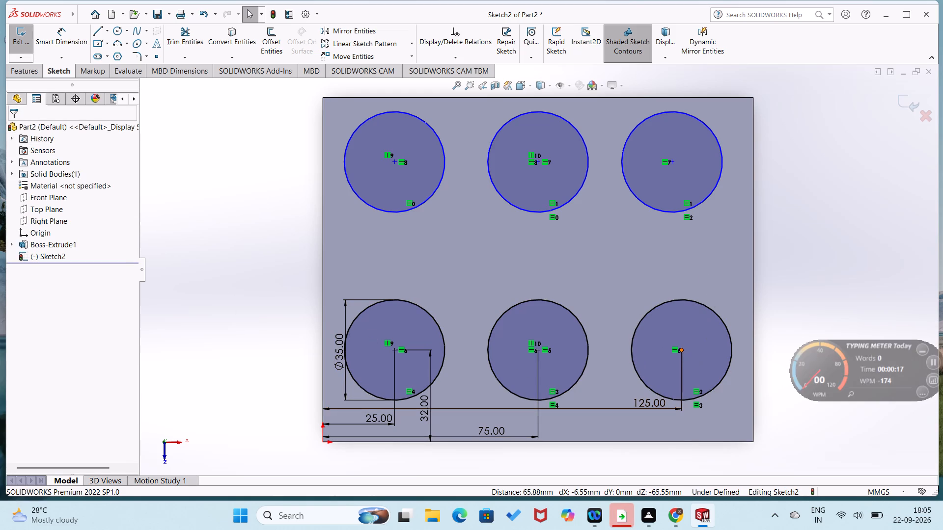
pyautogui.keyDown('ctrl'); pyautogui.click(673, 159); pyautogui.keyUp('ctrl')
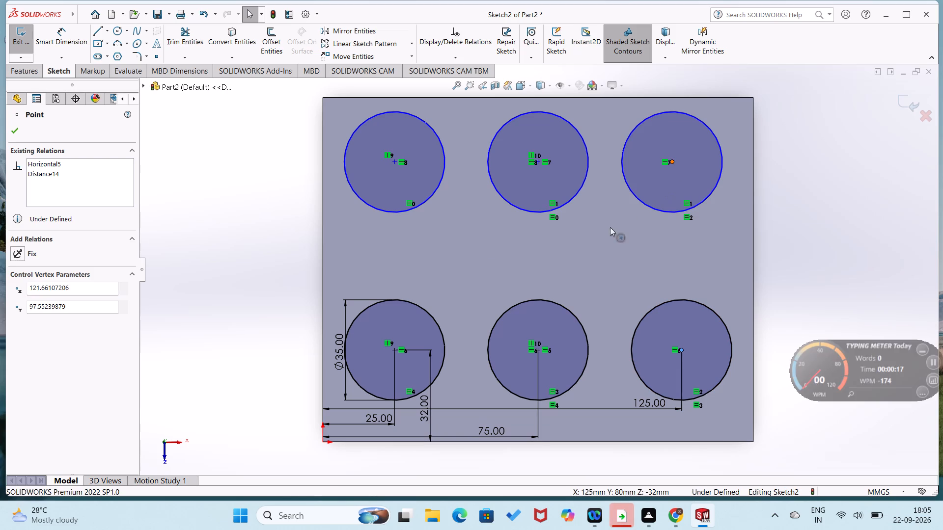
pyautogui.click(11, 253)
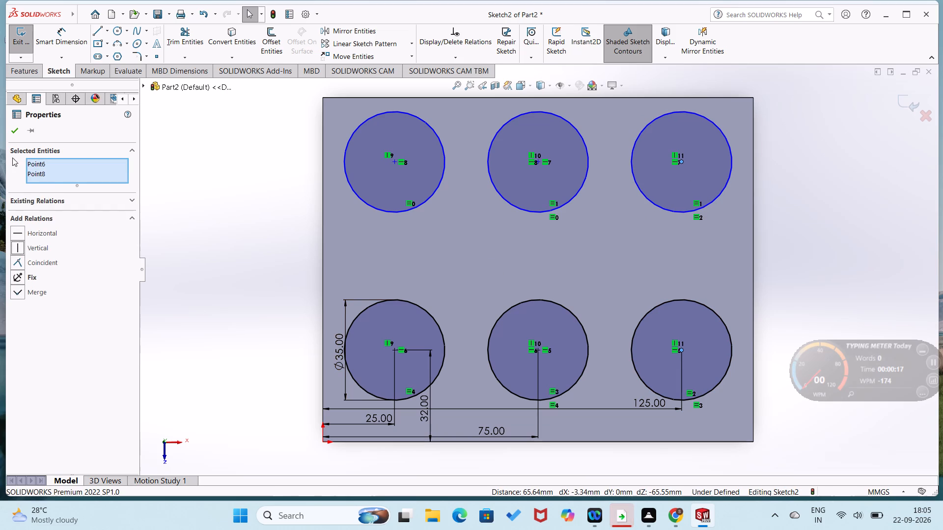
pyautogui.click(14, 133)
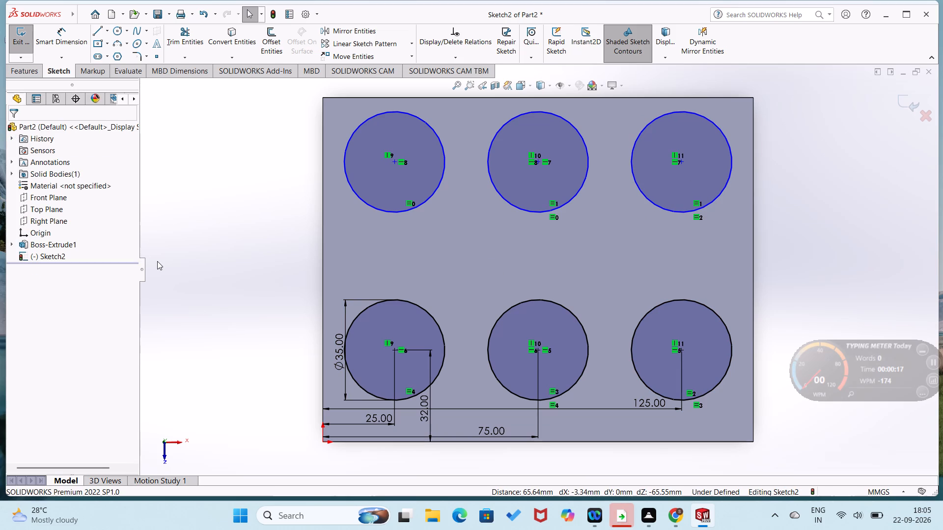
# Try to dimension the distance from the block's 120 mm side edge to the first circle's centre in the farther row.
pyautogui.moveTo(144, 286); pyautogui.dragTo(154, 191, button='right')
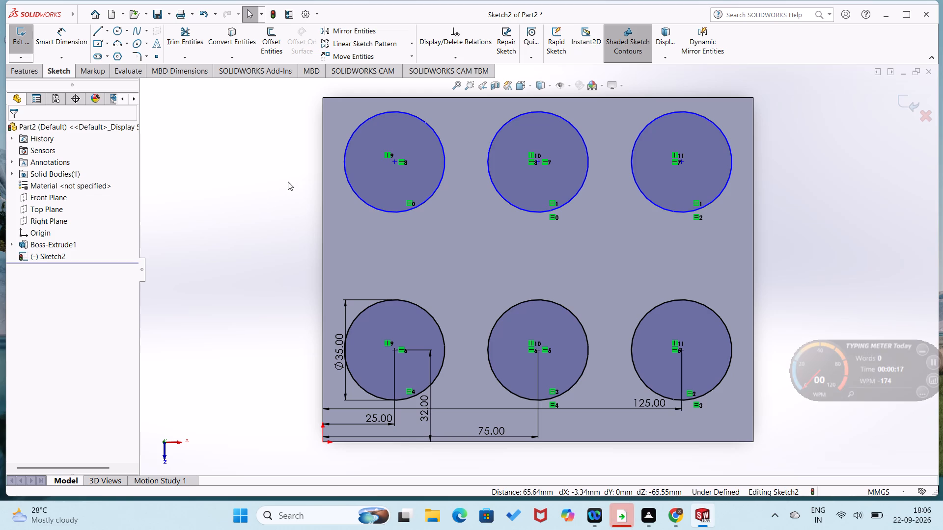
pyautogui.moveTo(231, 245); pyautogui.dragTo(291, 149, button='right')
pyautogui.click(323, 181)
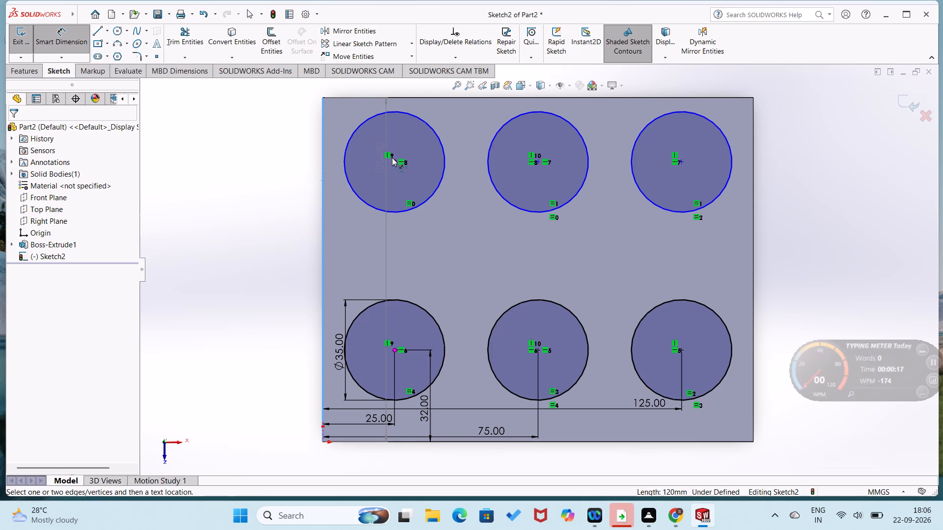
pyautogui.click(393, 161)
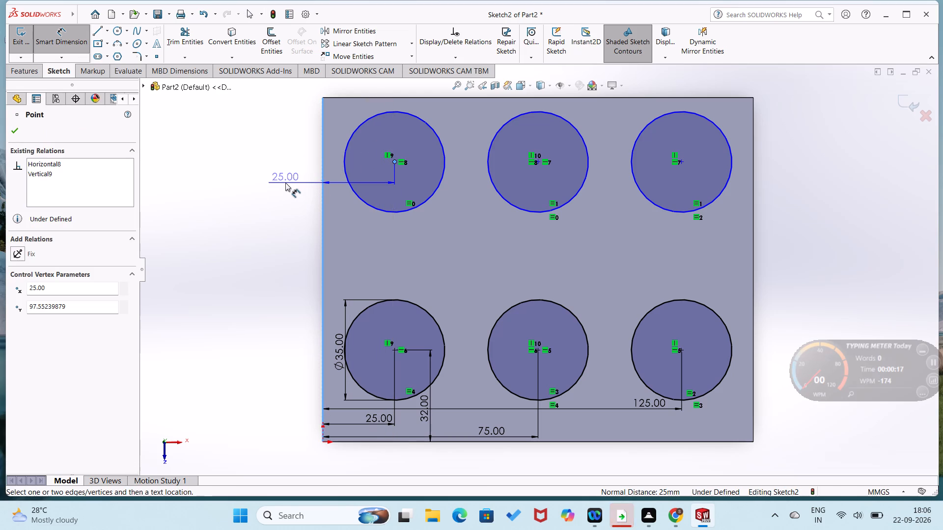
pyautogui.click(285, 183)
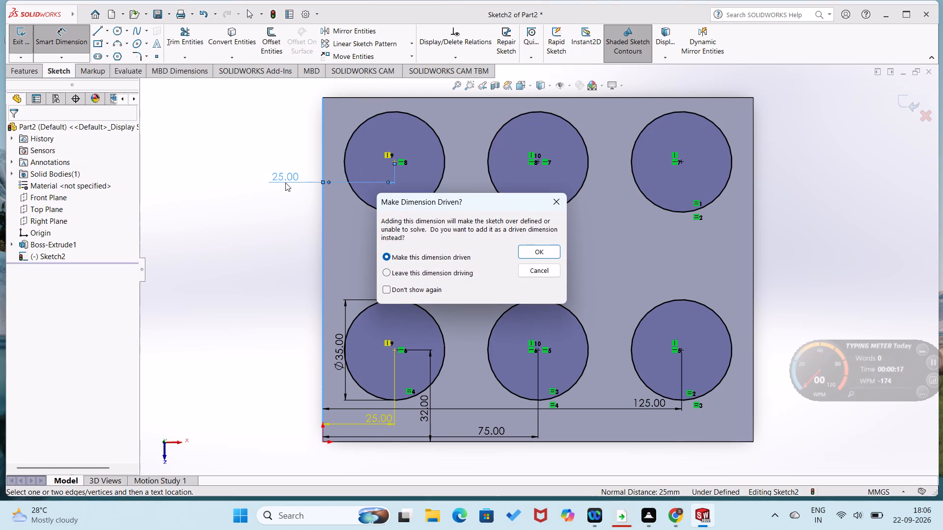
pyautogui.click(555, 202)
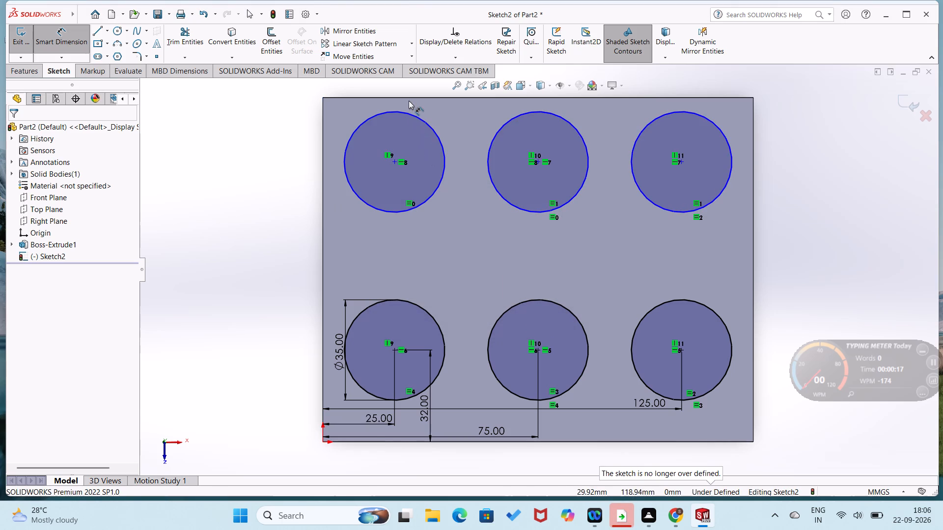
# Dimension the farther row's first circle centre from the block's far 150 mm edge and set the distance to 32.5 mm.
pyautogui.click(409, 98)
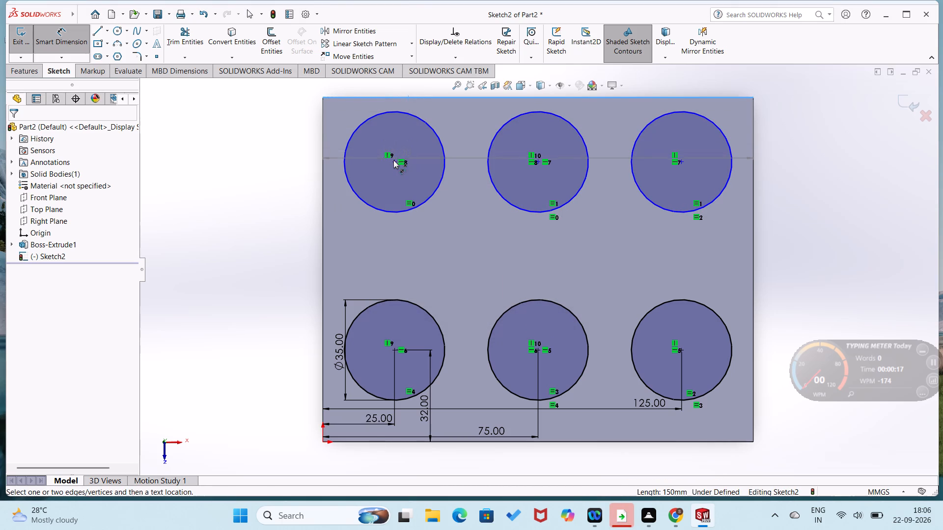
pyautogui.click(393, 161)
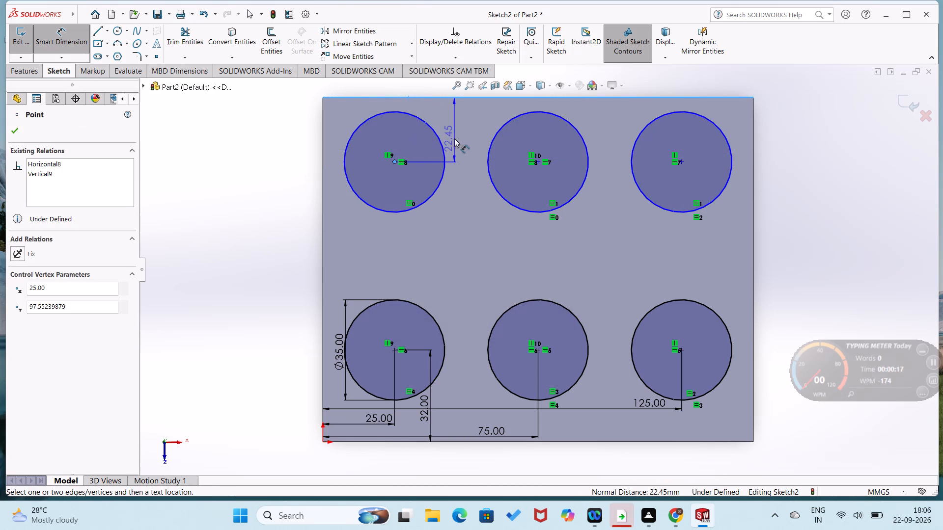
pyautogui.click(455, 138)
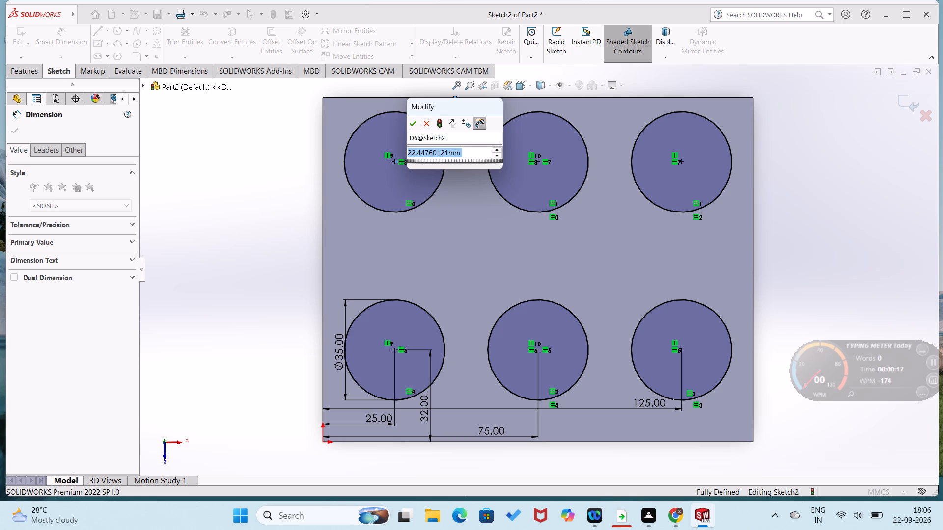
pyautogui.click(431, 124)
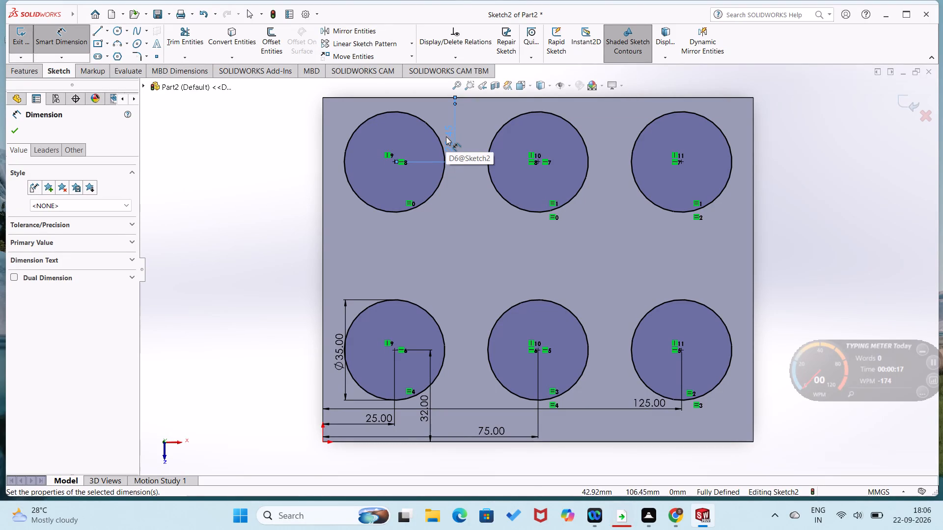
pyautogui.click(446, 136)
pyautogui.doubleClick(446, 136)
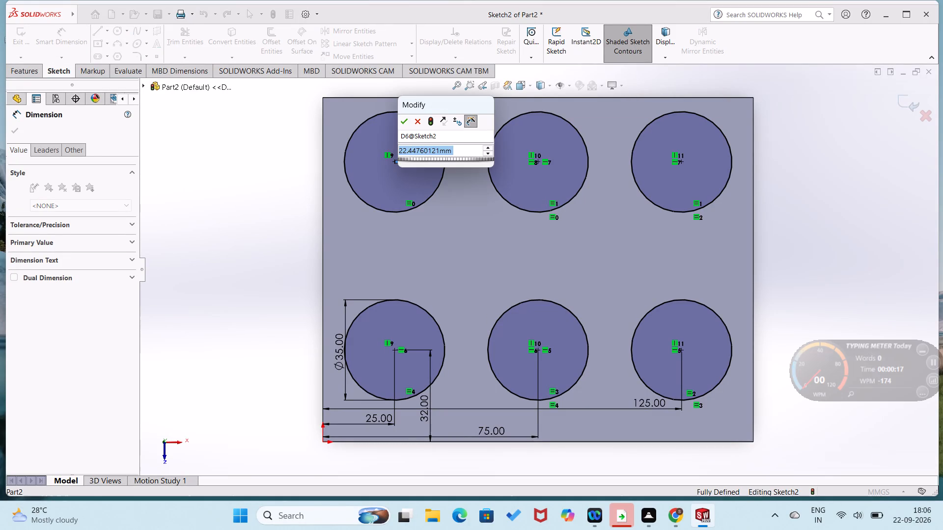
pyautogui.write('32.5')
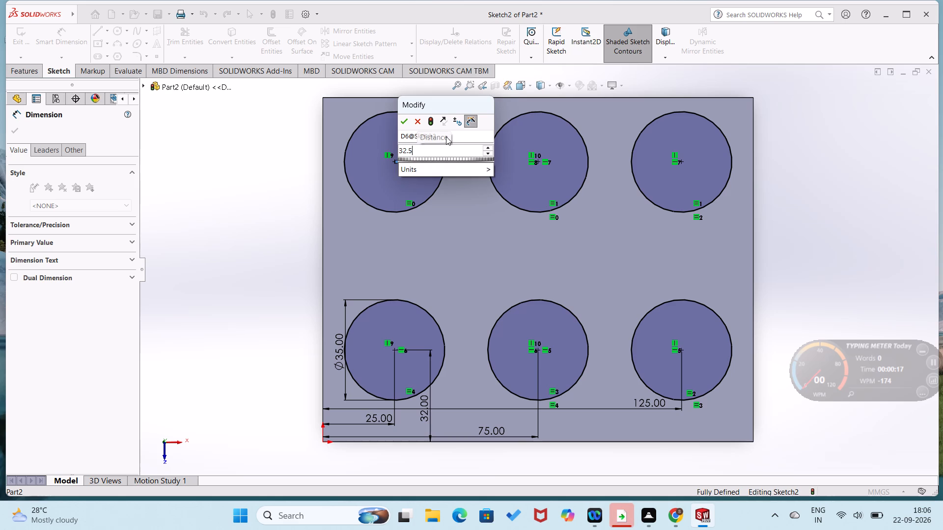
pyautogui.press('Return')
pyautogui.click(300, 207)
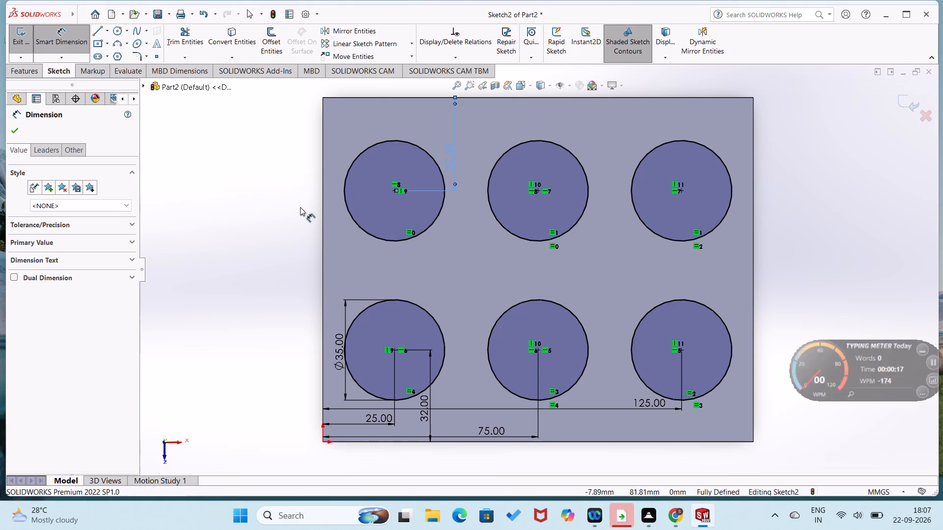
# Set the distance between the nearer row's circle centre and the block's edge at the origin to 32.5 mm.
pyautogui.doubleClick(420, 416)
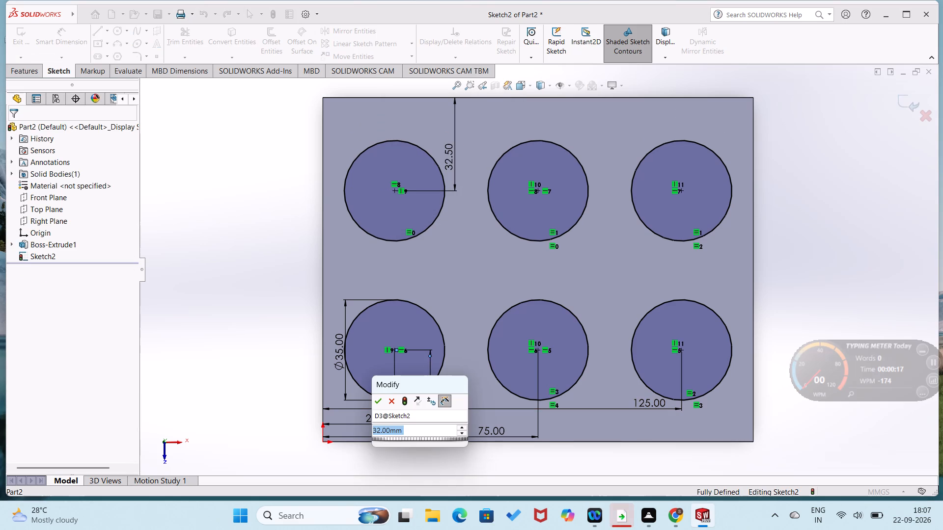
pyautogui.write('32.5')
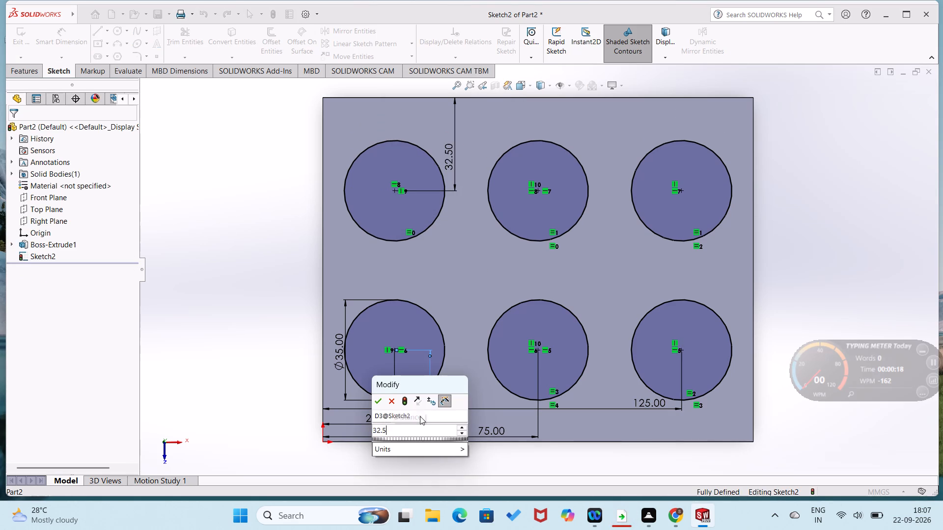
pyautogui.press('Return')
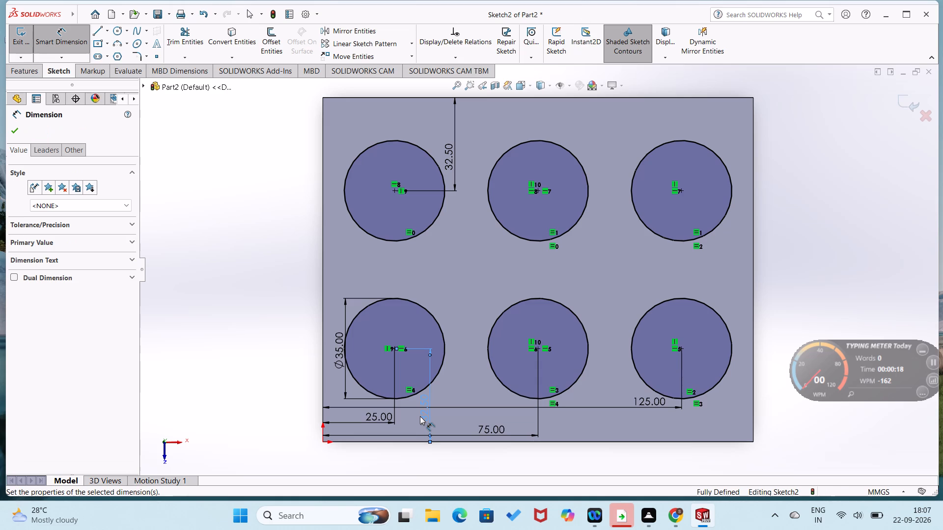
pyautogui.click(231, 343)
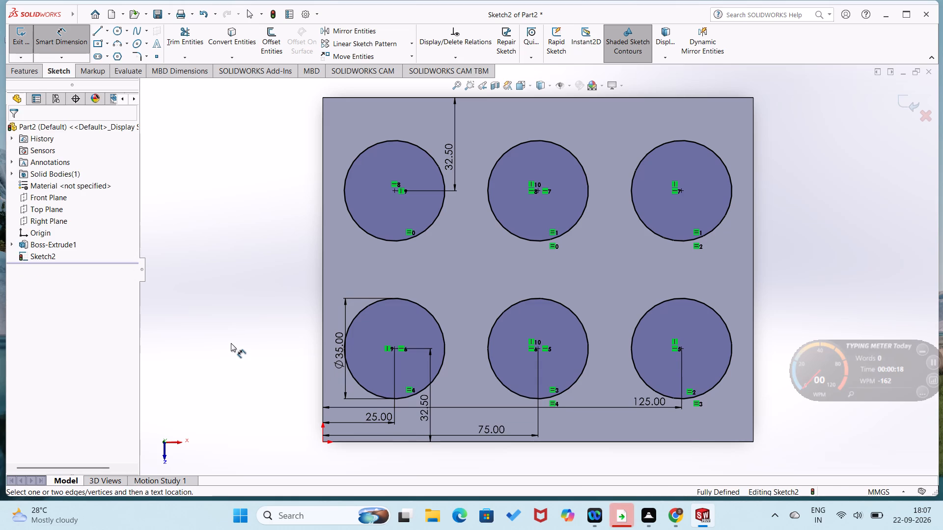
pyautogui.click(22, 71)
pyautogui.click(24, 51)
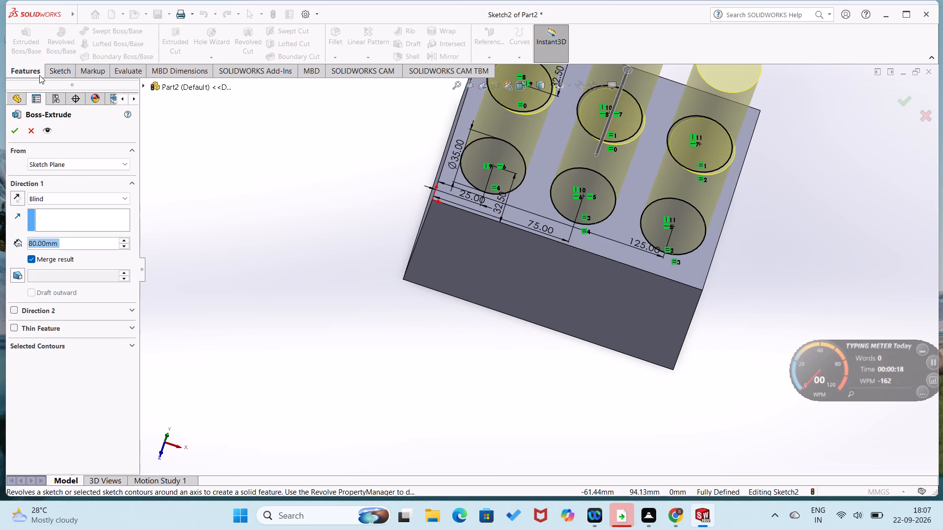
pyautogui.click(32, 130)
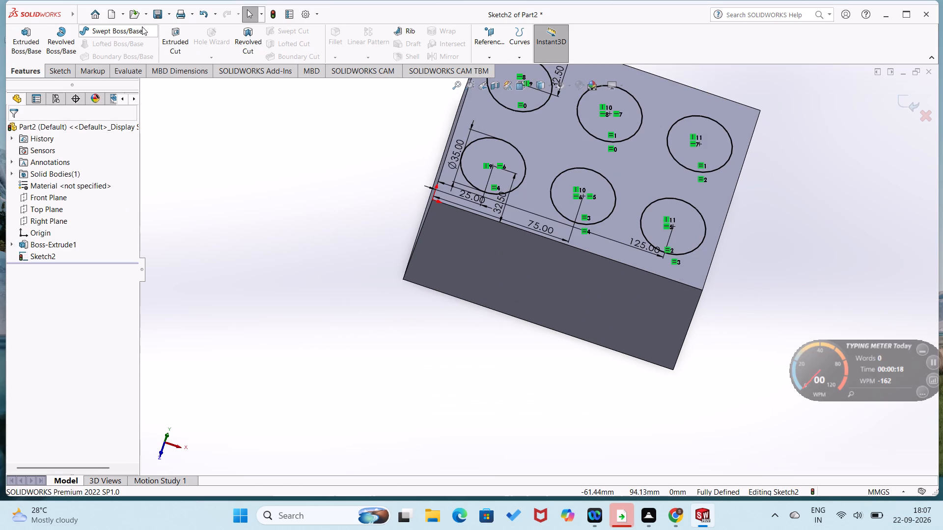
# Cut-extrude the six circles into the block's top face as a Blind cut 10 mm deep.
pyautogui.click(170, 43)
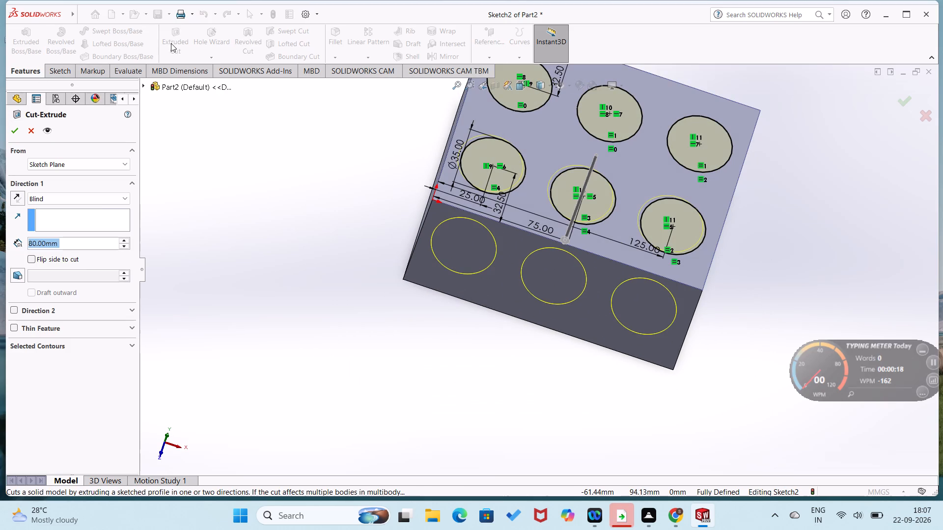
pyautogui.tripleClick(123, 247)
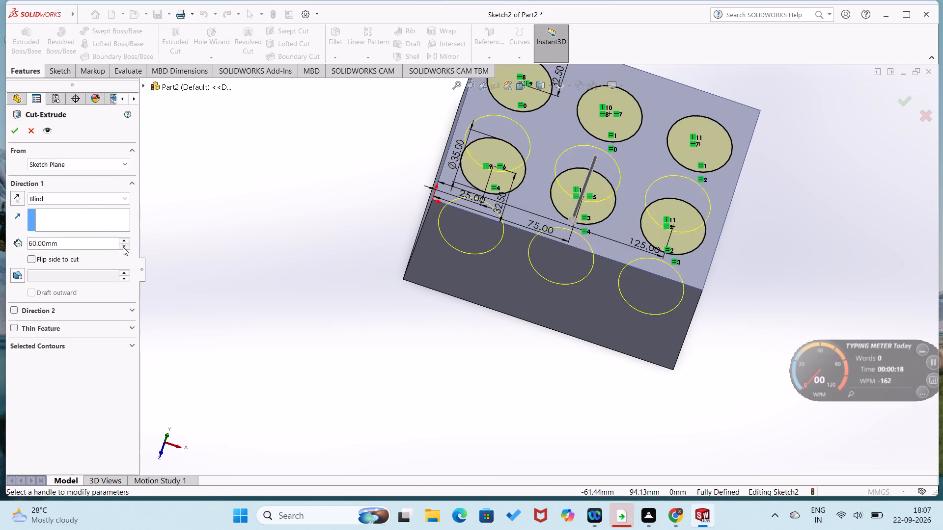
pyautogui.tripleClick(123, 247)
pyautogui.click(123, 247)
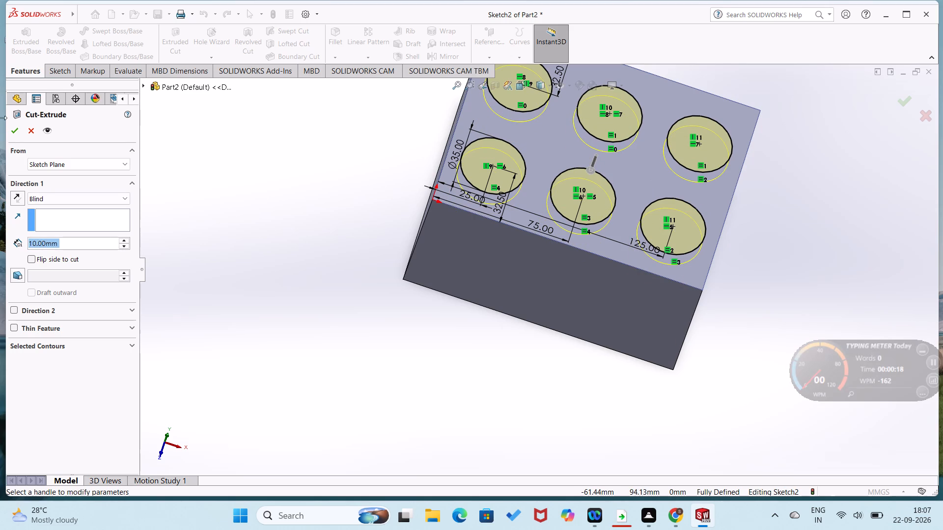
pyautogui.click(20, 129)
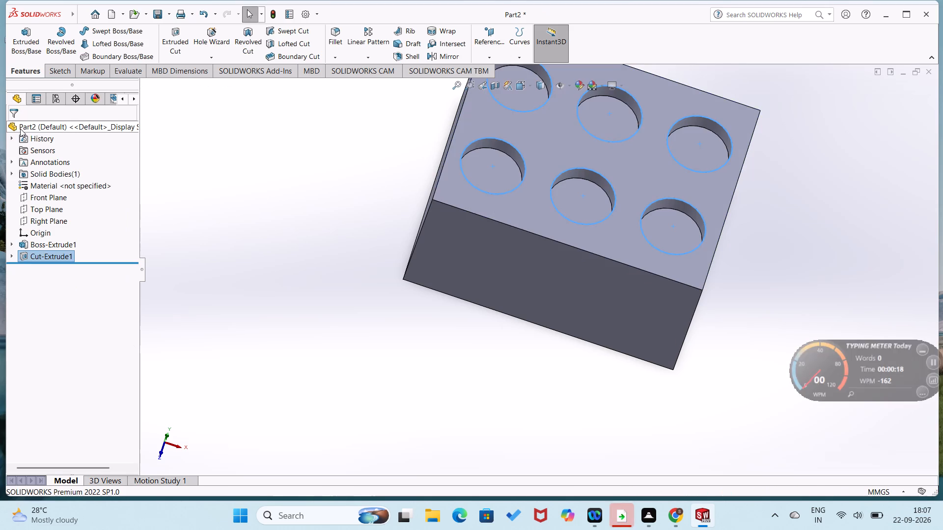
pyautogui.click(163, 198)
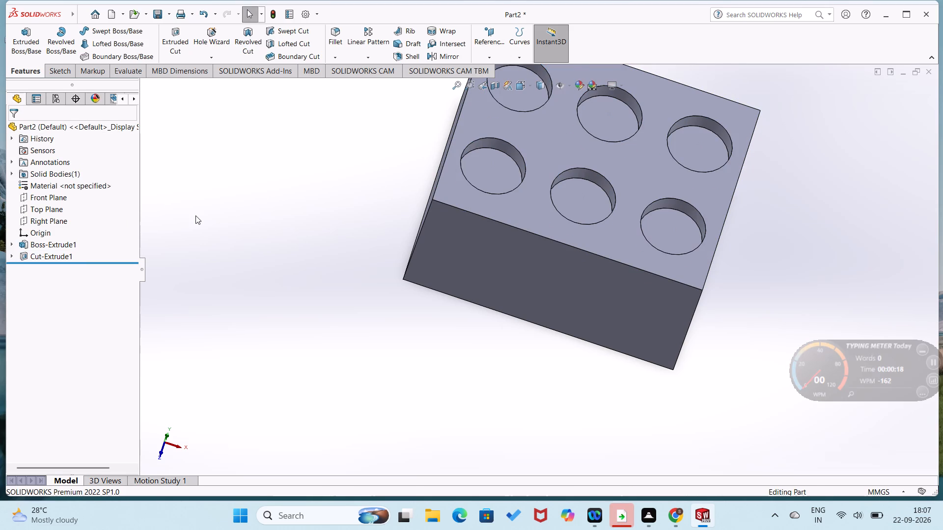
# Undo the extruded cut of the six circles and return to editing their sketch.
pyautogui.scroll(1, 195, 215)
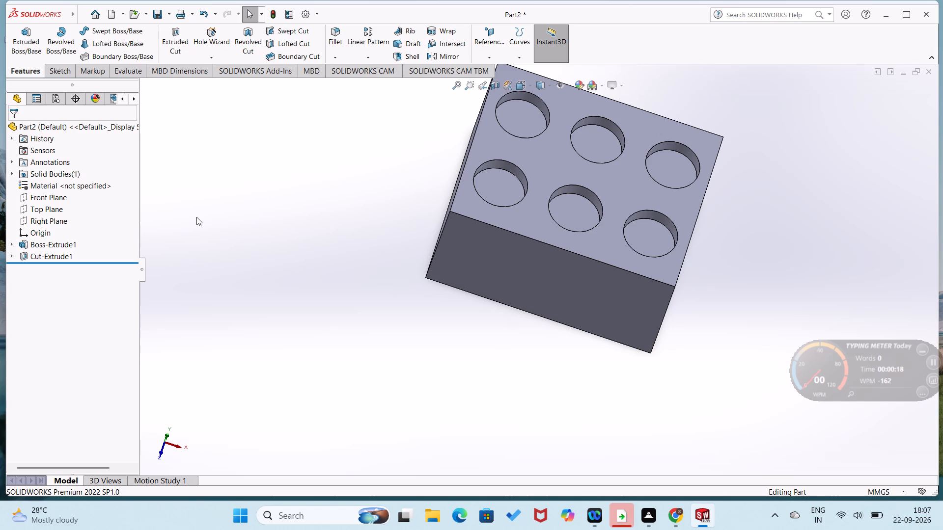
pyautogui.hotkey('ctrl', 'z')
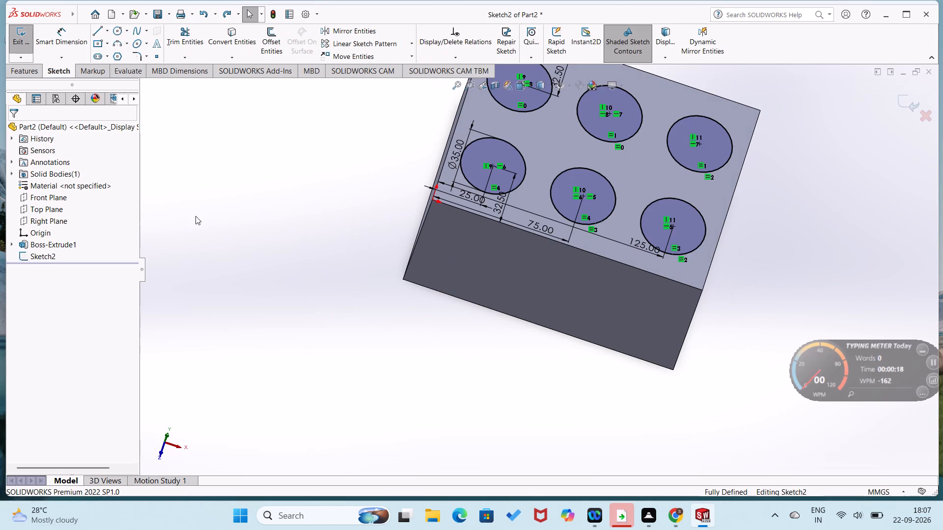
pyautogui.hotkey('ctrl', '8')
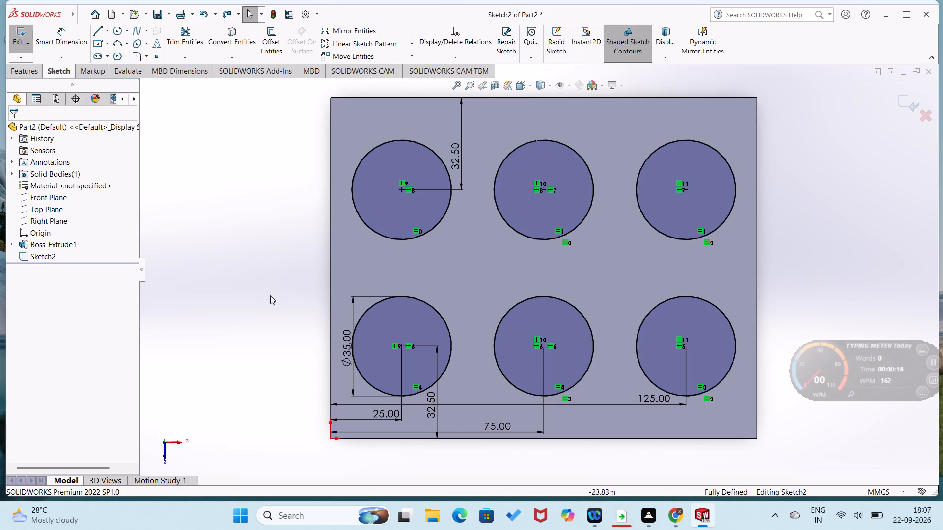
# Set the diameter of the six equal circles to 45 mm.
pyautogui.doubleClick(343, 343)
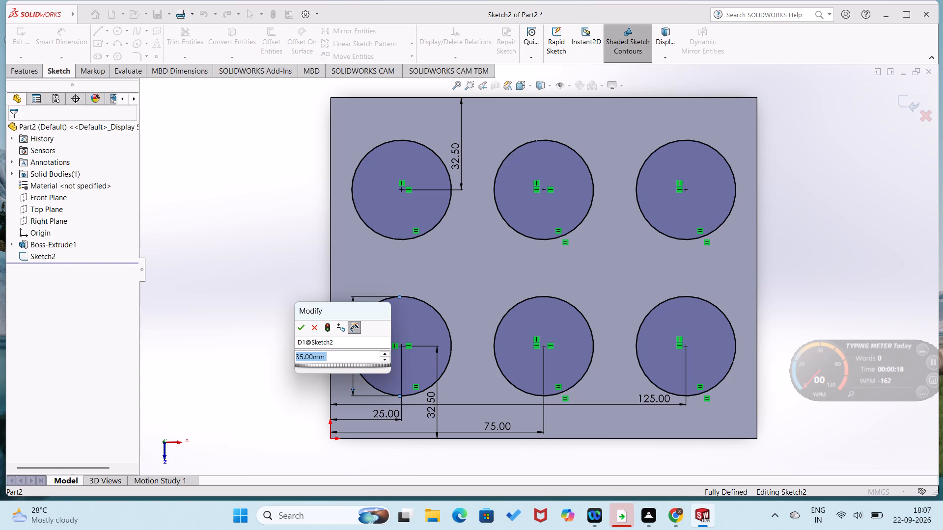
pyautogui.write('45')
pyautogui.press('Return')
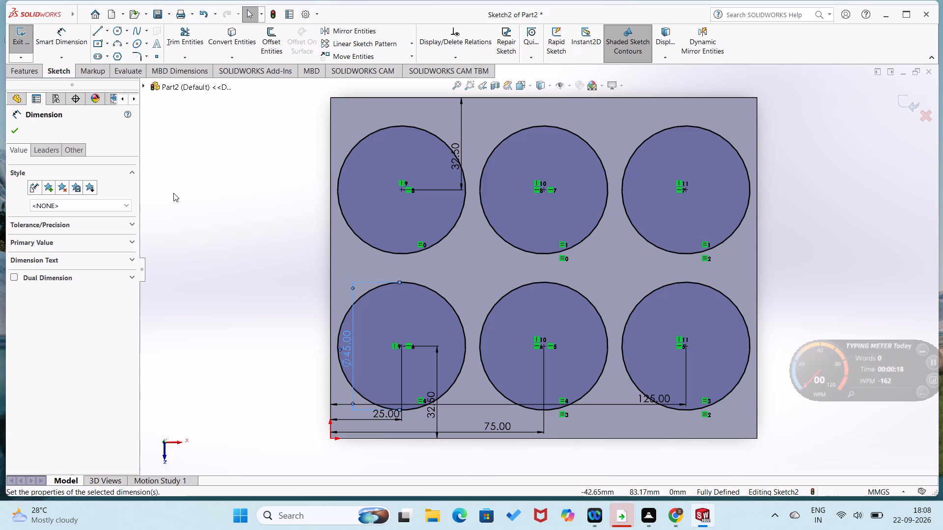
pyautogui.click(15, 132)
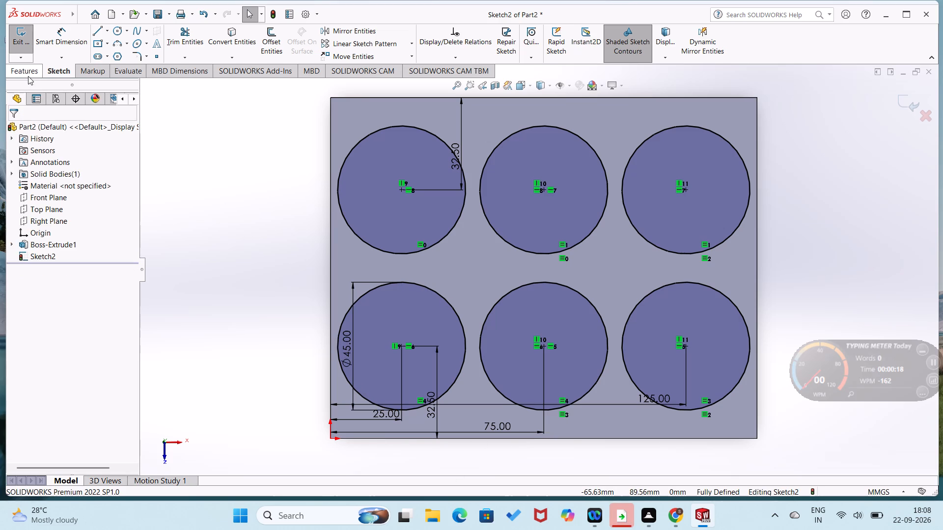
# Cut-extrude the six circles into the block's top face as a Blind cut 10 mm deep.
pyautogui.click(28, 76)
pyautogui.click(176, 45)
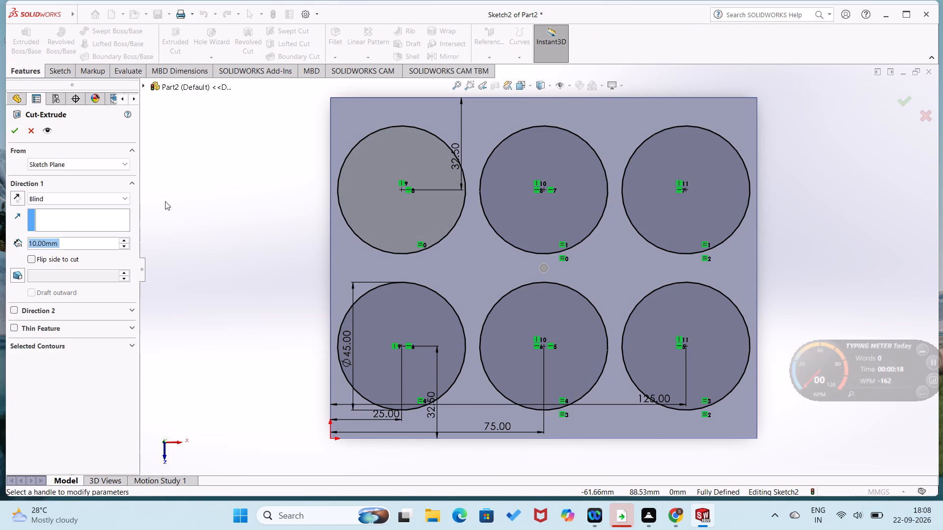
pyautogui.moveTo(182, 228); pyautogui.dragTo(234, 169, button='middle')
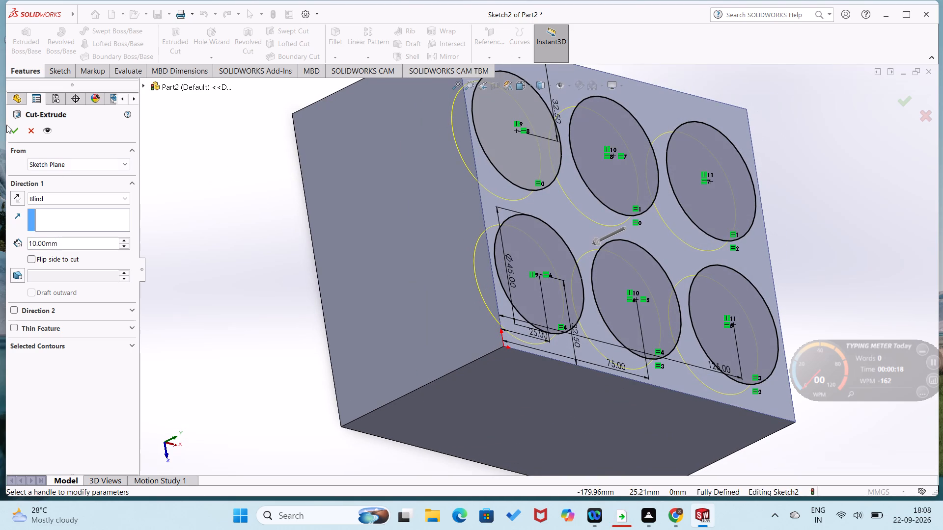
pyautogui.click(11, 126)
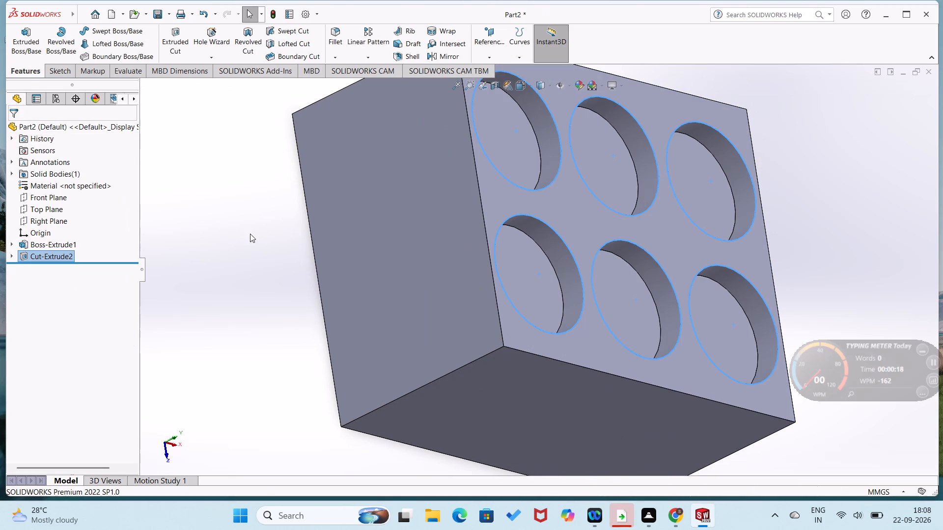
# On a recess floor, sketch circles centred on the nearer row's three recesses with radii of about 15.3, 12.5 and 14 mm.
pyautogui.moveTo(252, 235); pyautogui.dragTo(220, 261, button='middle')
pyautogui.rightClick(437, 276)
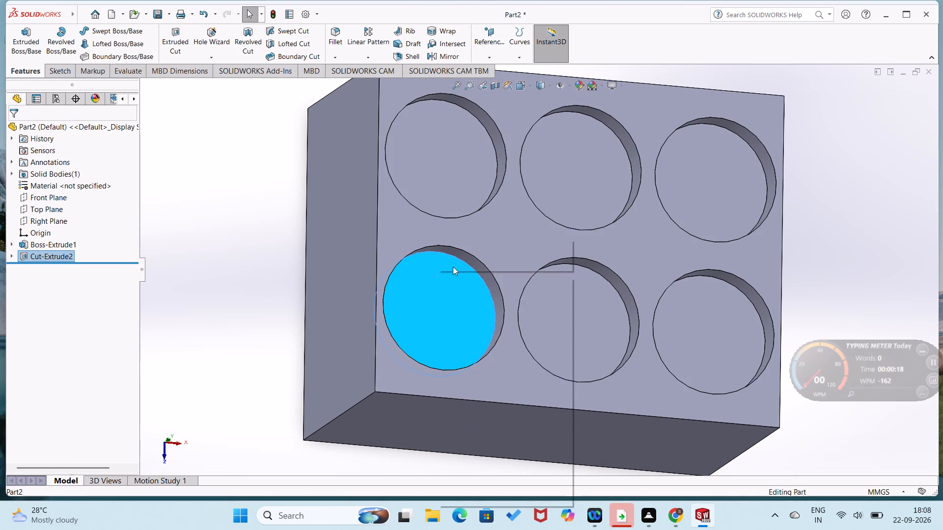
pyautogui.click(465, 260)
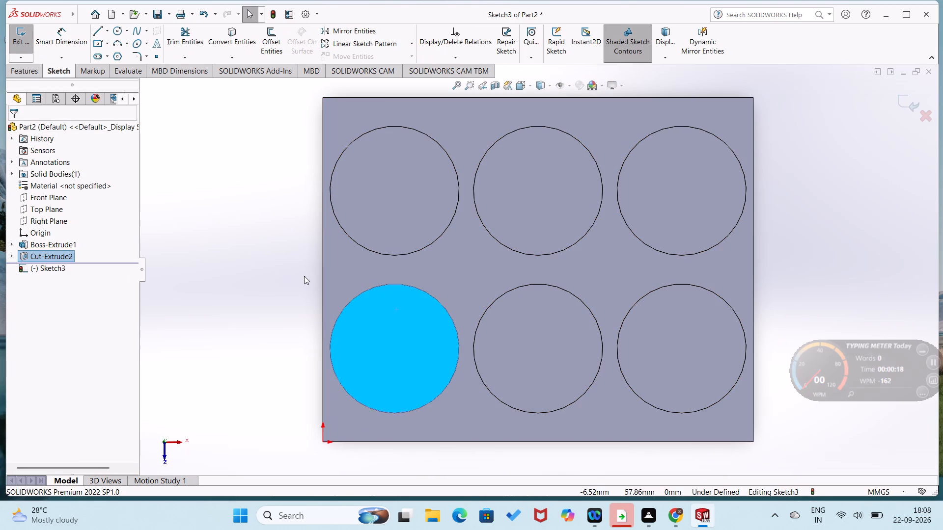
pyautogui.click(304, 276)
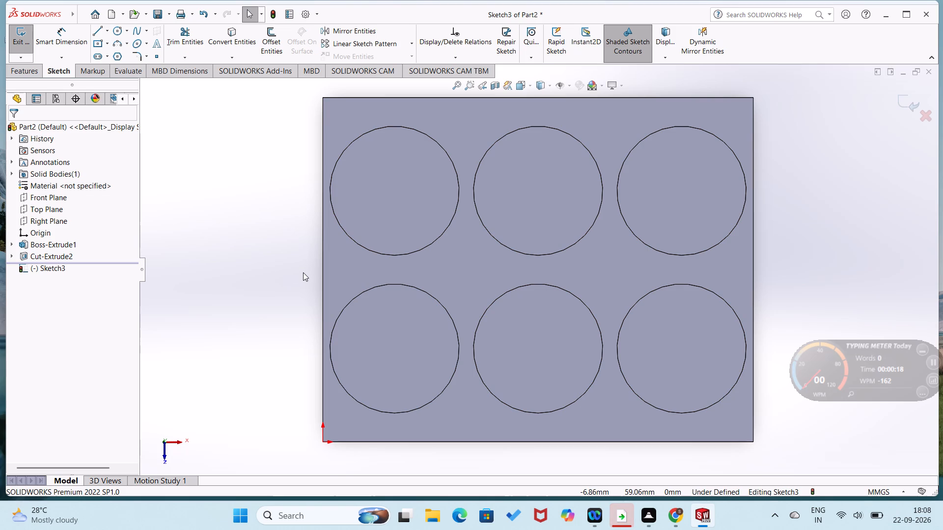
pyautogui.moveTo(277, 276); pyautogui.dragTo(336, 179, button='right')
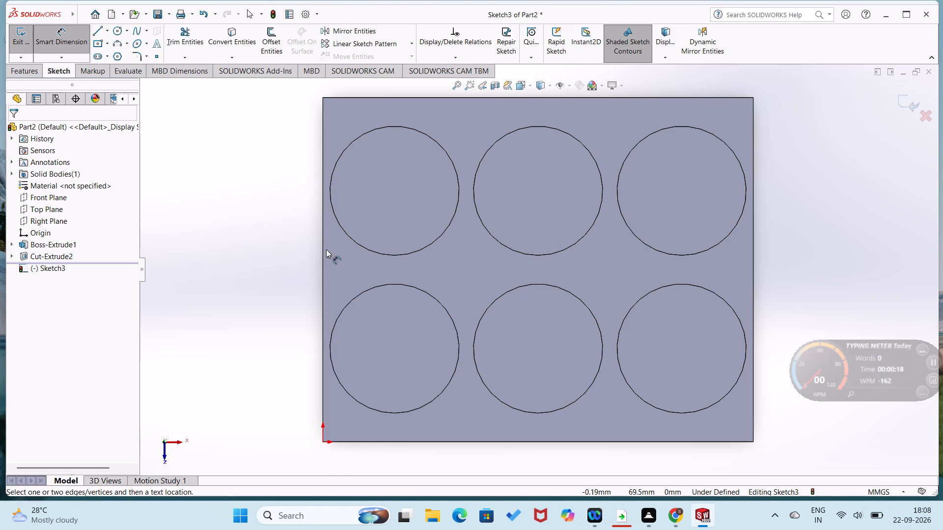
pyautogui.moveTo(315, 305); pyautogui.dragTo(488, 330, button='right')
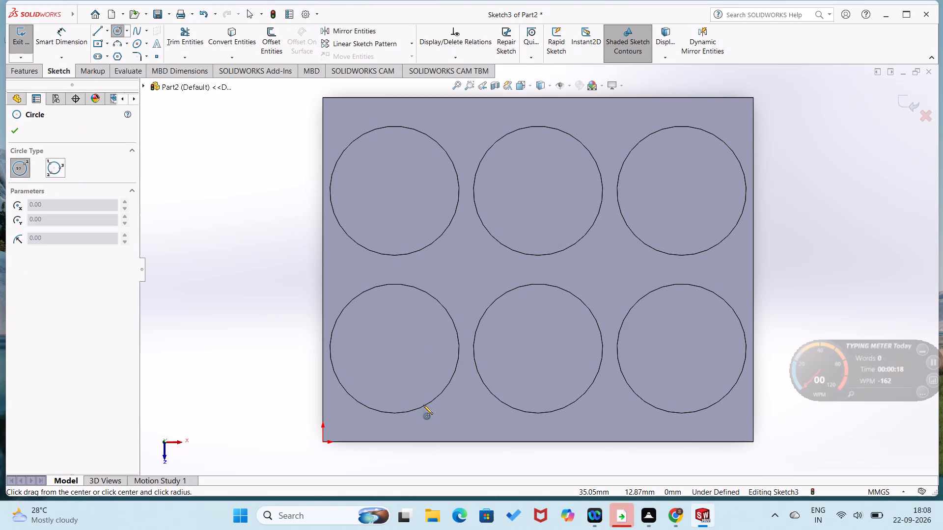
pyautogui.click(396, 349)
pyautogui.click(430, 375)
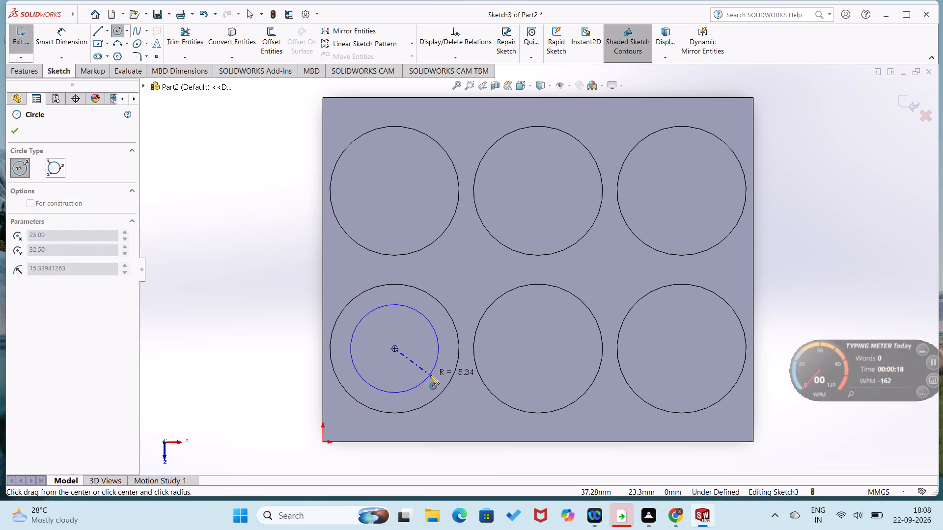
pyautogui.moveTo(451, 345); pyautogui.dragTo(499, 262, button='right')
pyautogui.moveTo(510, 342); pyautogui.dragTo(644, 383, button='right')
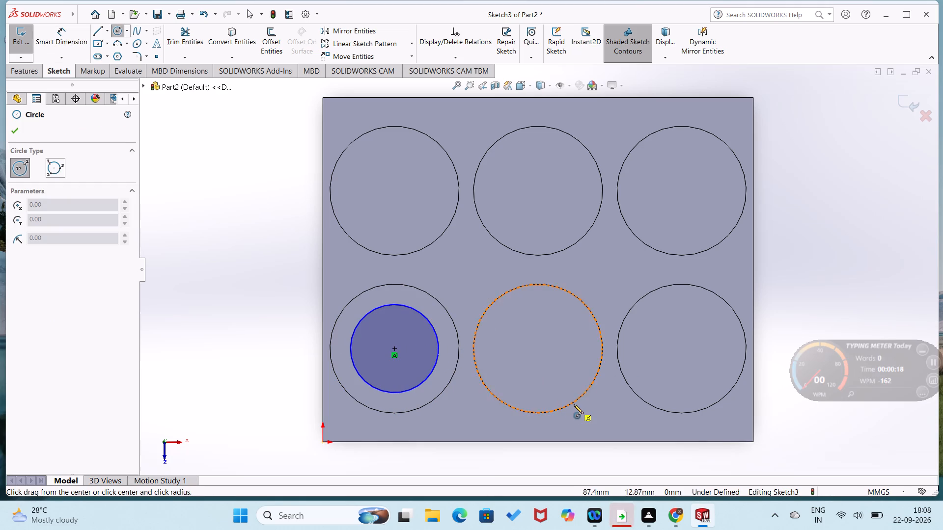
pyautogui.click(537, 348)
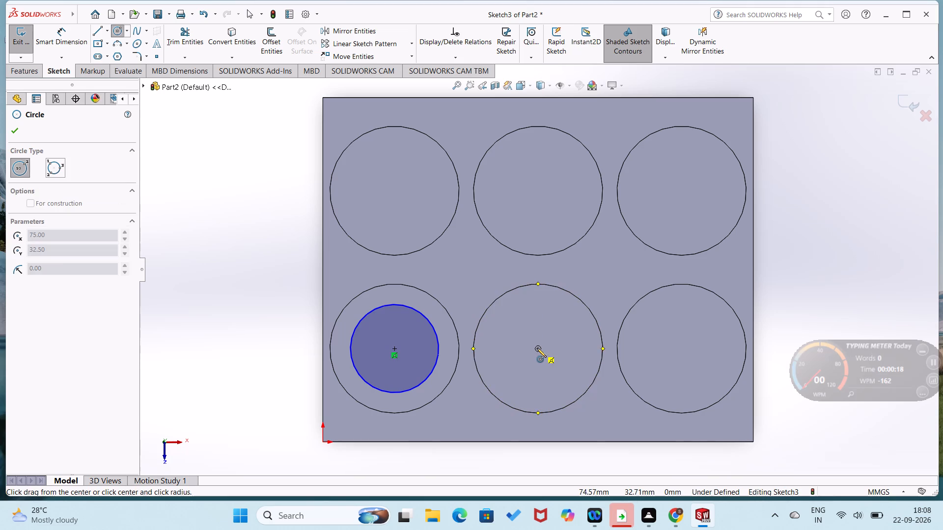
pyautogui.click(557, 379)
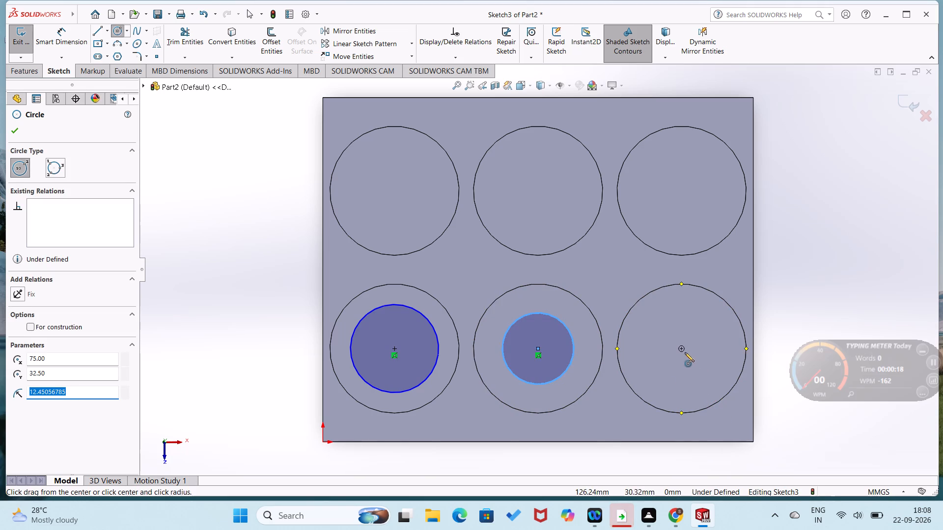
pyautogui.click(682, 347)
pyautogui.click(698, 385)
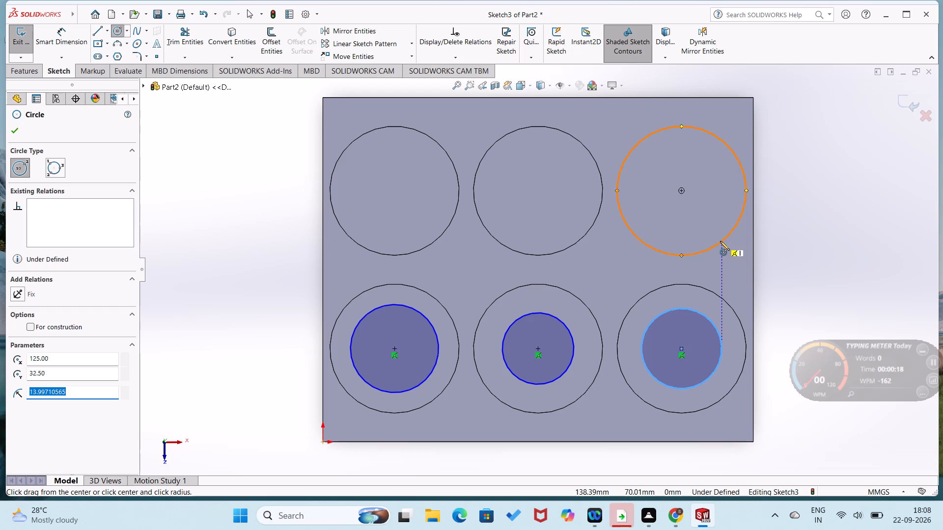
# Sketch three smaller circles centred on the farther row's recesses, starting with radii of about 13.8 mm at the far end and 10.9 mm in the middle.
pyautogui.click(681, 191)
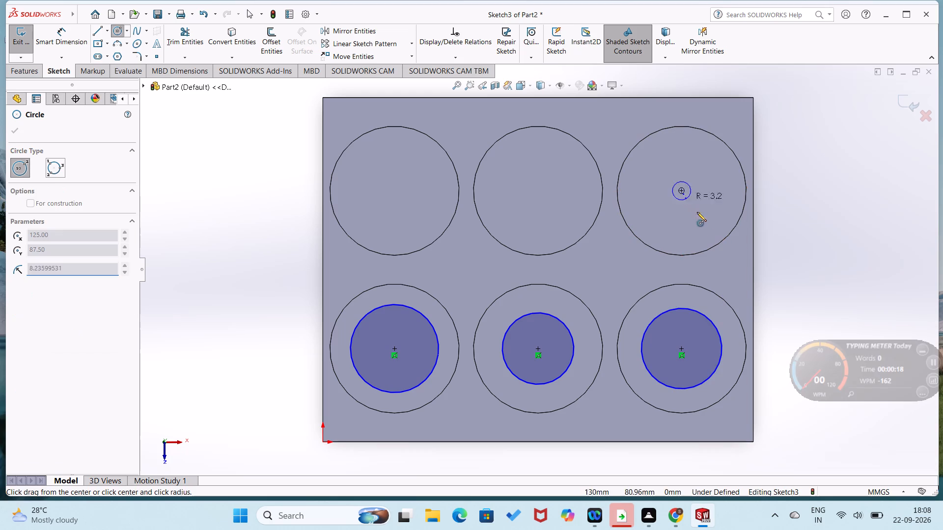
pyautogui.click(700, 226)
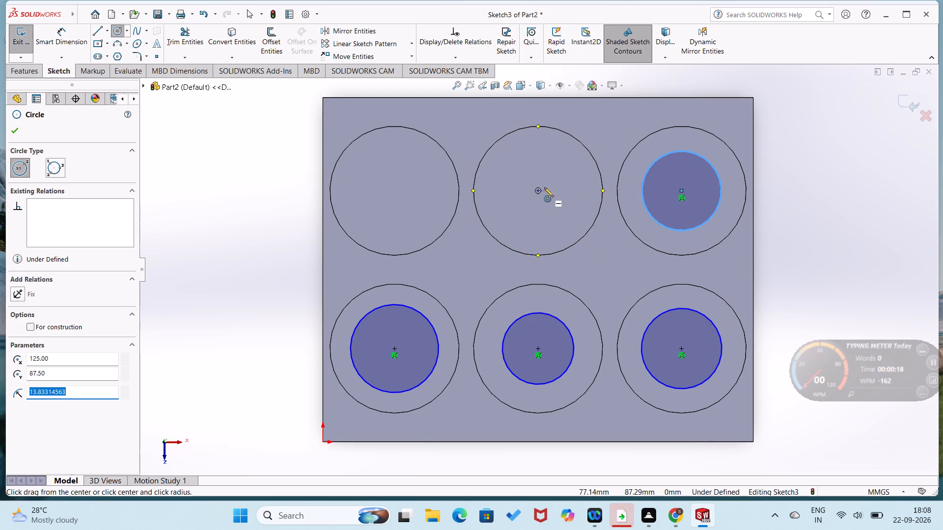
pyautogui.click(537, 191)
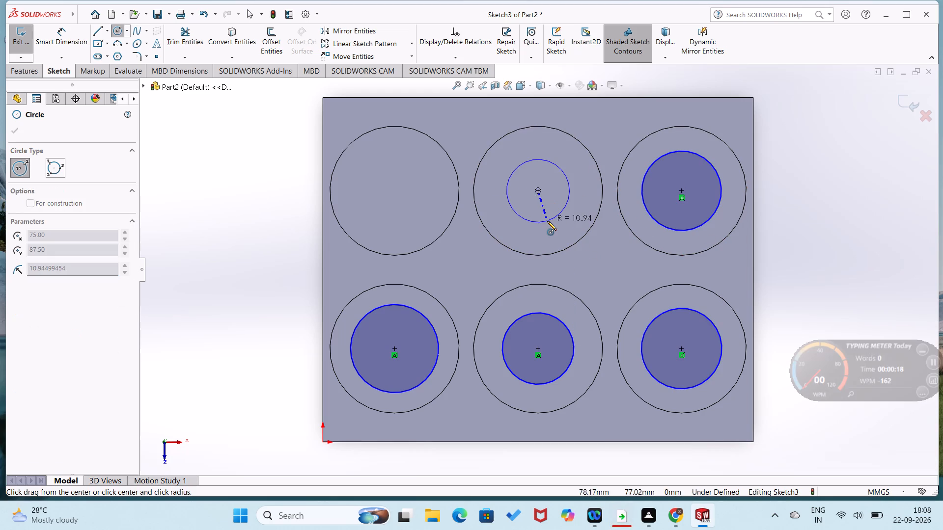
pyautogui.click(547, 221)
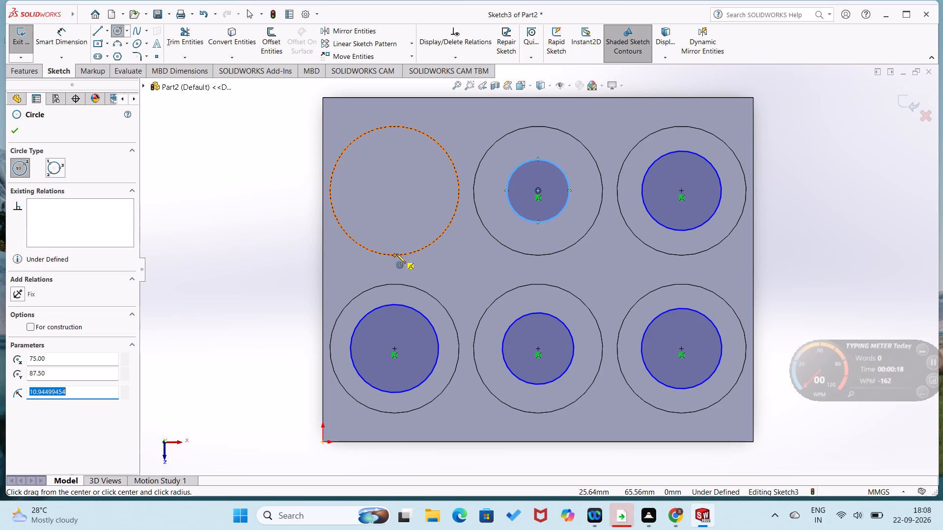
pyautogui.click(395, 190)
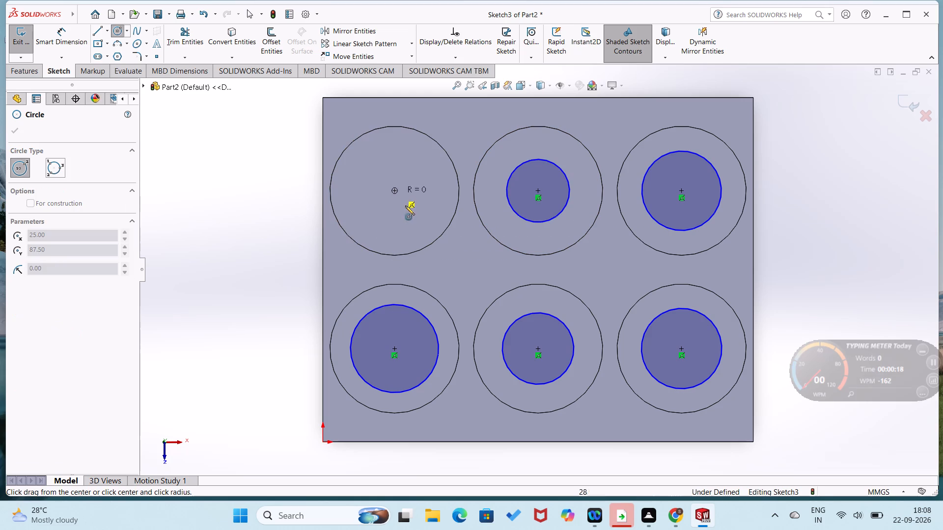
pyautogui.click(415, 224)
# Dimension the nearer row's first inner circle, closest to the origin, with a diameter of 35 mm.
pyautogui.moveTo(287, 266); pyautogui.dragTo(295, 124, button='right')
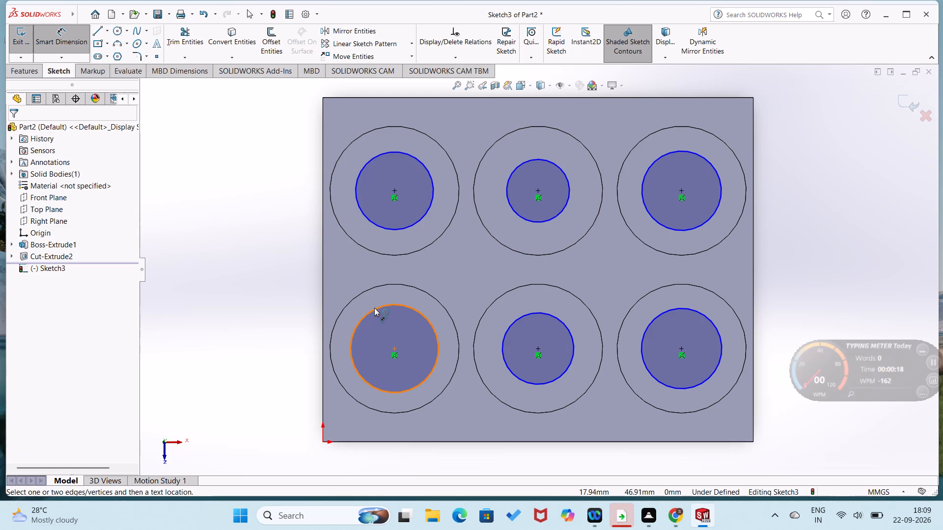
pyautogui.click(374, 310)
pyautogui.click(306, 308)
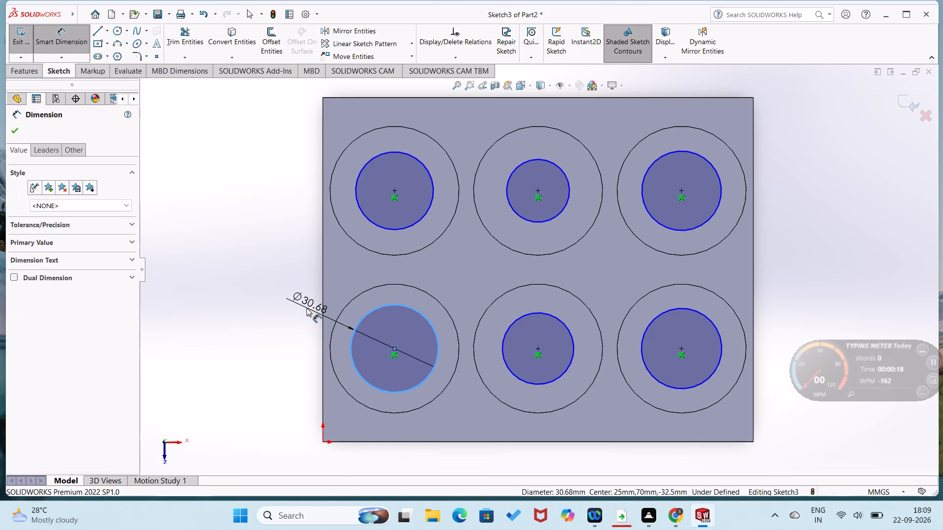
pyautogui.write('35')
pyautogui.press('Return')
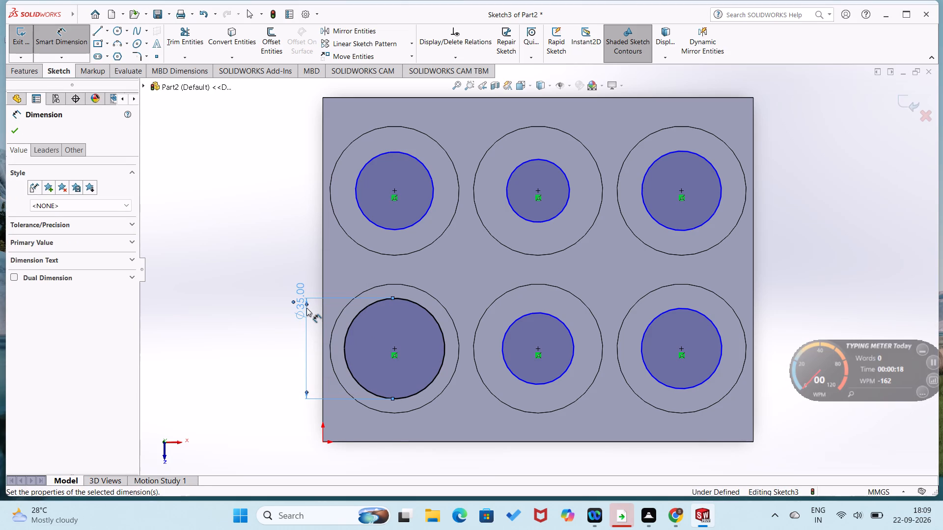
pyautogui.click(258, 319)
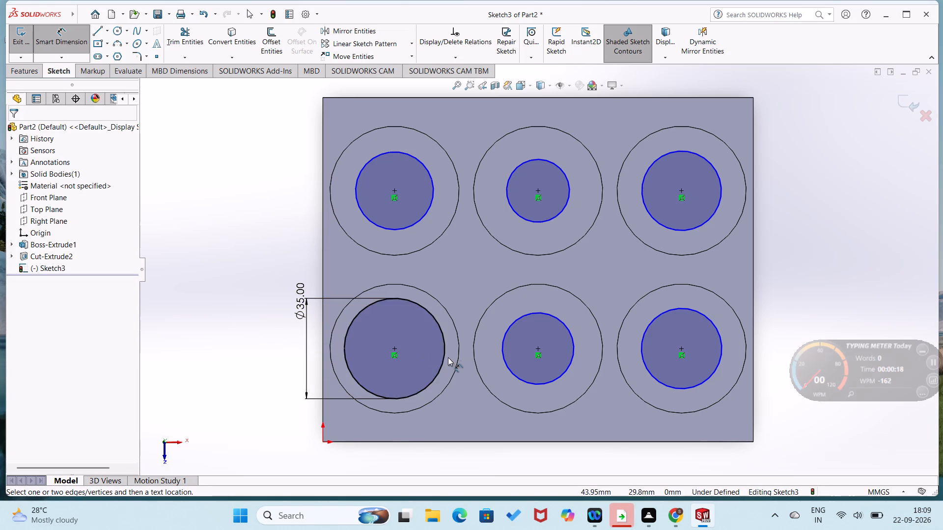
pyautogui.press('Escape')
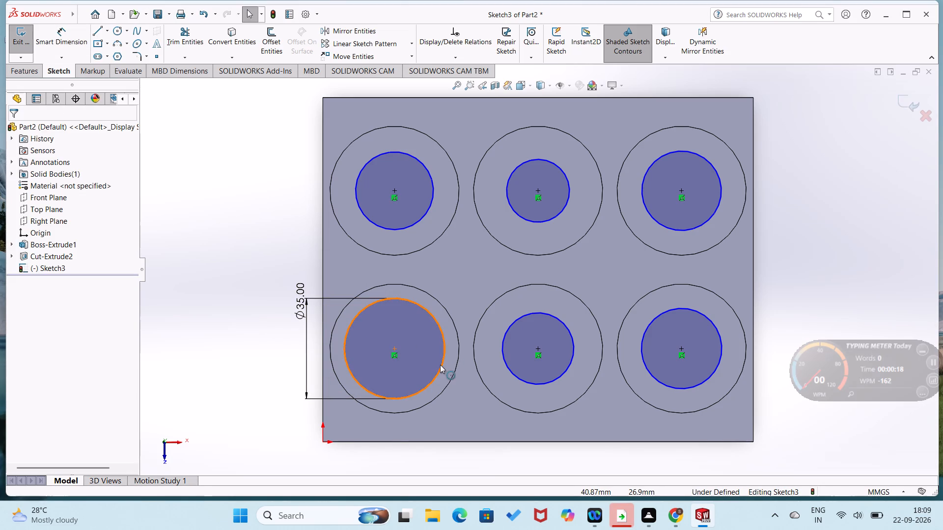
# Apply an Equal relation to all six inner circles, including the dimensioned 35 mm one.
pyautogui.click(440, 365)
pyautogui.keyDown('ctrl'); pyautogui.click(504, 362); pyautogui.keyUp('ctrl')
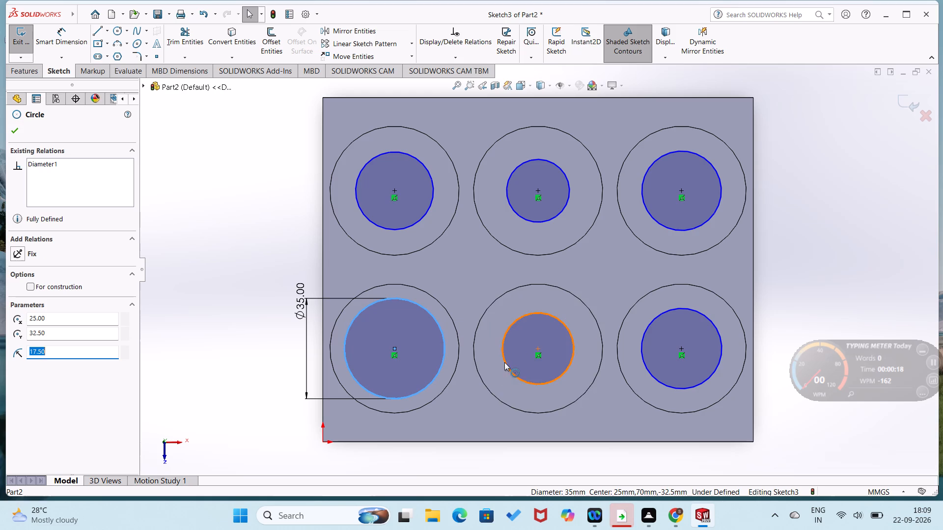
pyautogui.keyDown('ctrl'); pyautogui.click(658, 382); pyautogui.keyUp('ctrl')
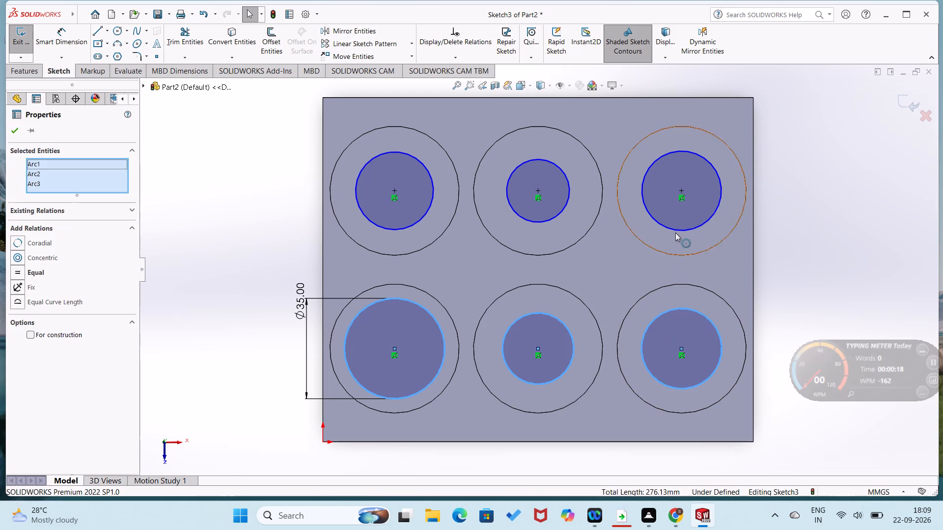
pyautogui.keyDown('ctrl'); pyautogui.click(676, 232); pyautogui.keyUp('ctrl')
pyautogui.keyDown('ctrl'); pyautogui.click(549, 218); pyautogui.keyUp('ctrl')
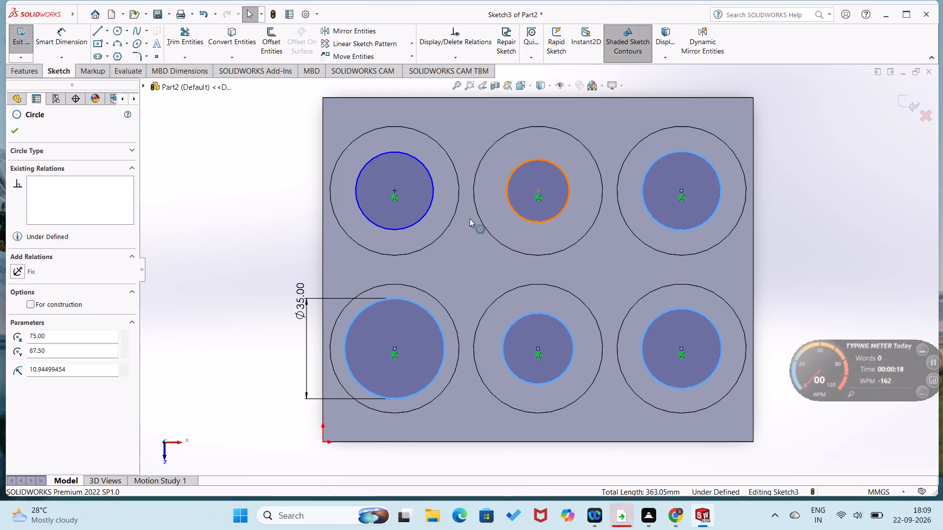
pyautogui.keyDown('ctrl'); pyautogui.click(419, 223); pyautogui.keyUp('ctrl')
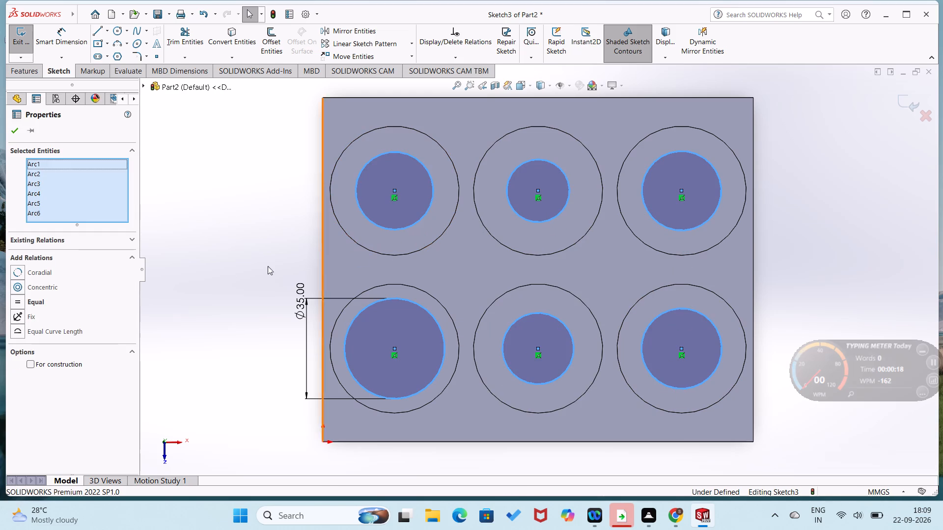
pyautogui.click(19, 302)
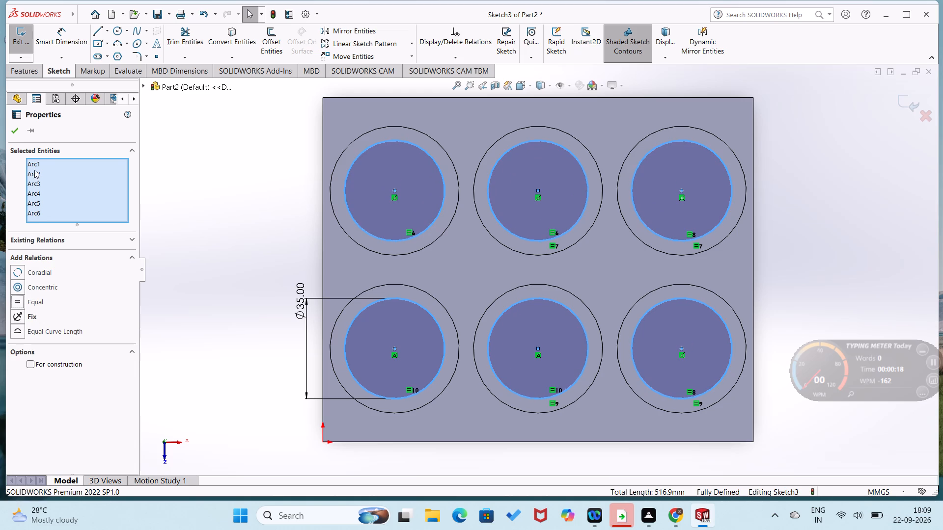
pyautogui.click(14, 132)
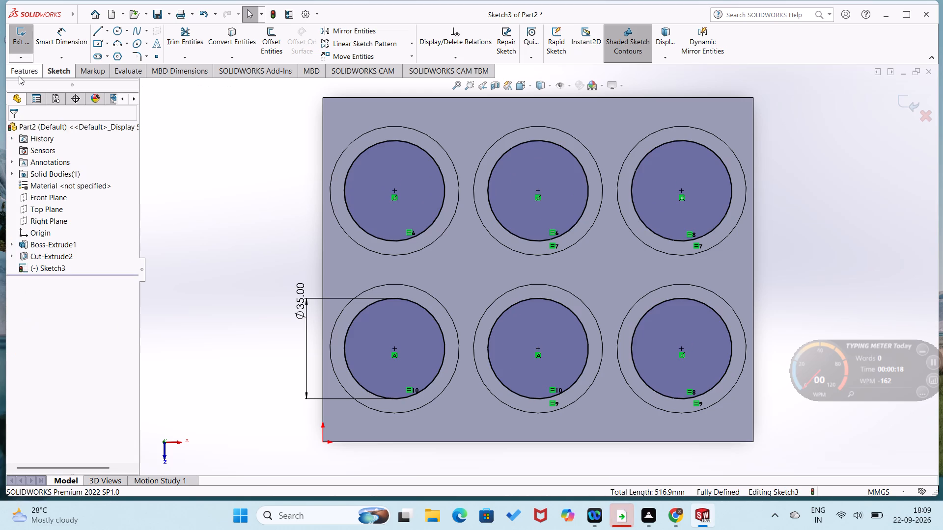
# Cut-extrude the six 35 mm circles from the recess floors with the Through All end condition.
pyautogui.click(21, 76)
pyautogui.click(187, 51)
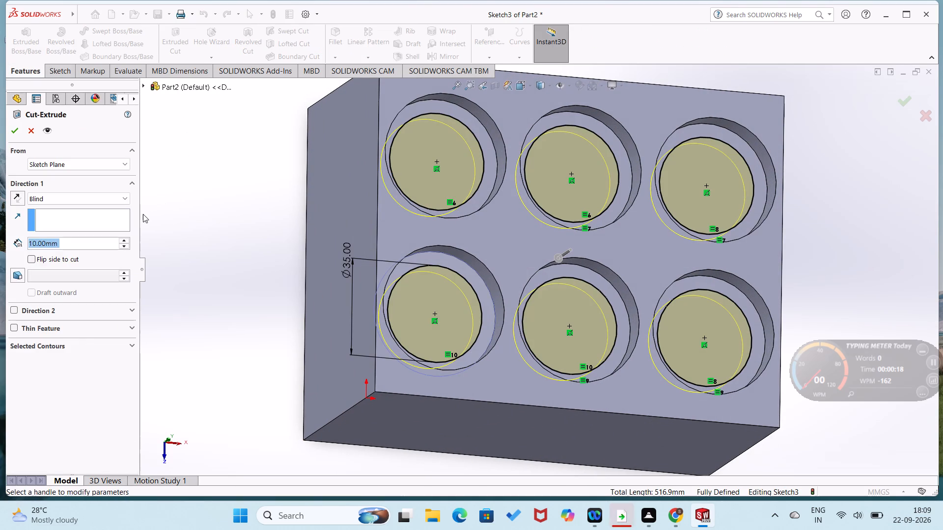
pyautogui.click(127, 201)
pyautogui.click(123, 218)
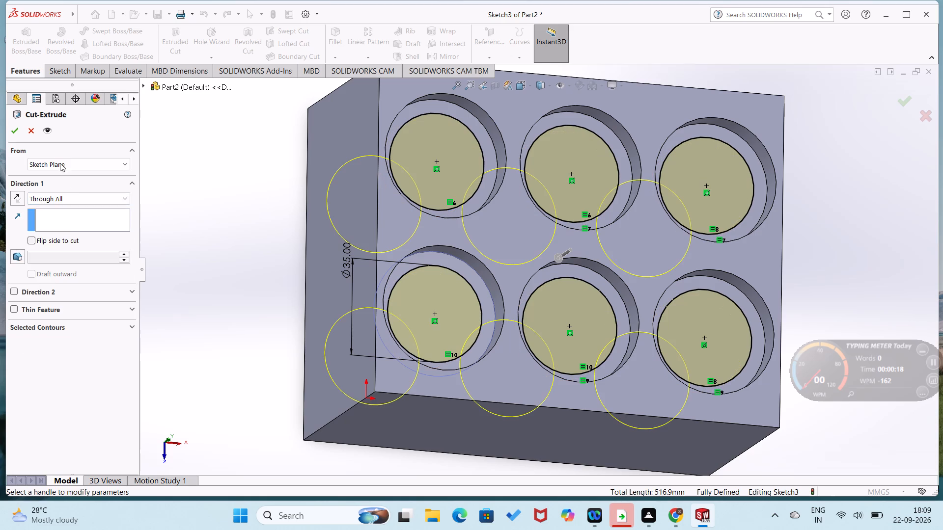
pyautogui.click(16, 130)
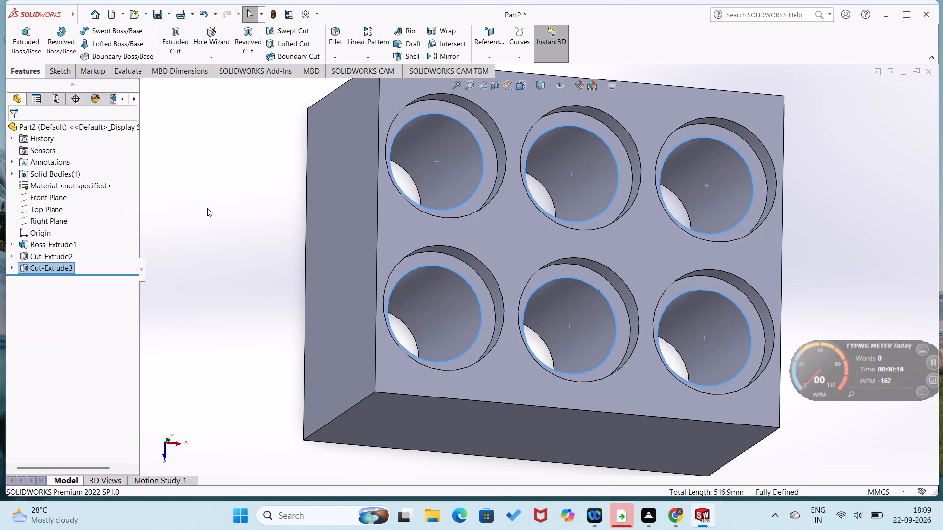
pyautogui.click(208, 208)
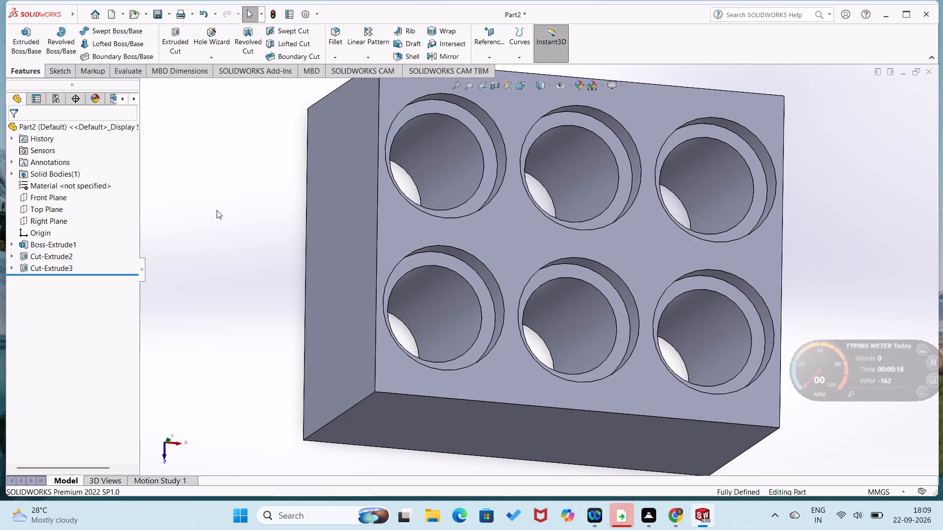
# Start a sketch on the block's top face and begin a circle centred on the midpoint of the 120 mm edge opposite the origin.
pyautogui.rightClick(628, 241)
pyautogui.click(649, 229)
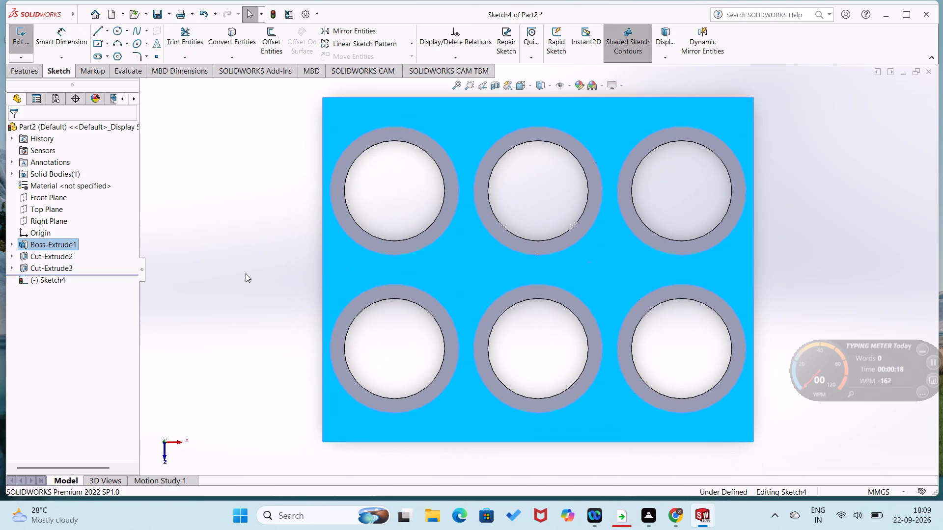
pyautogui.click(246, 273)
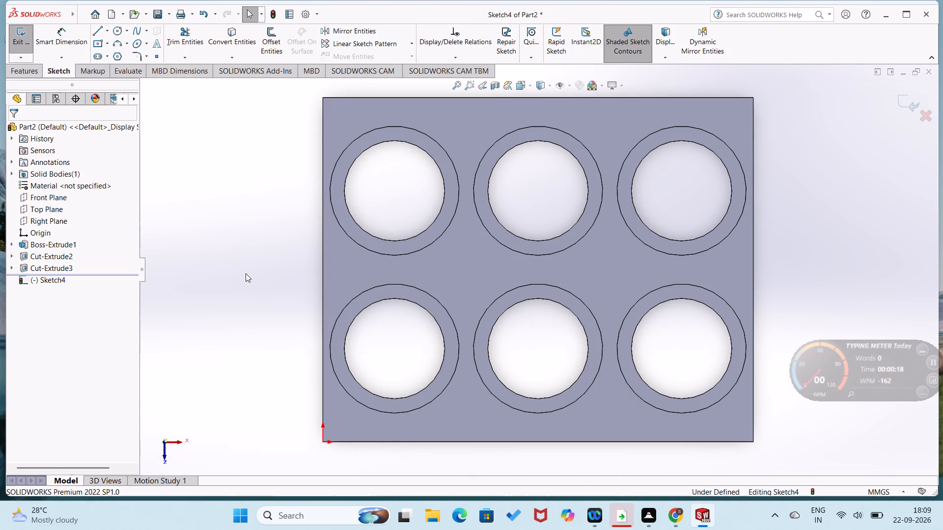
pyautogui.moveTo(238, 269); pyautogui.dragTo(292, 249, button='right')
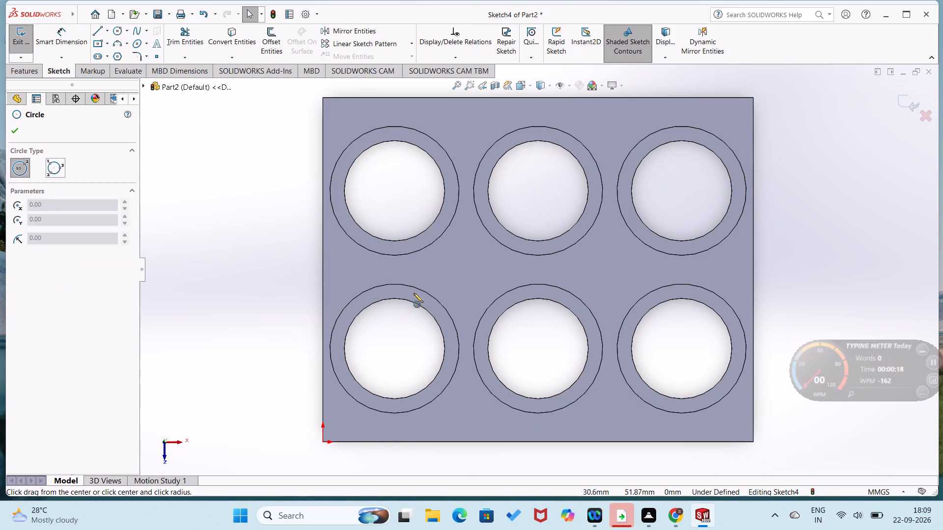
pyautogui.click(755, 269)
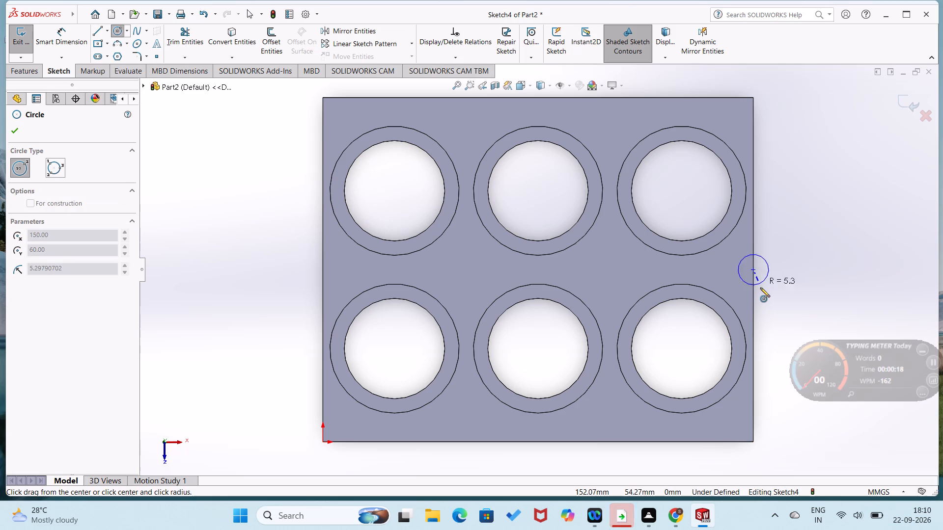
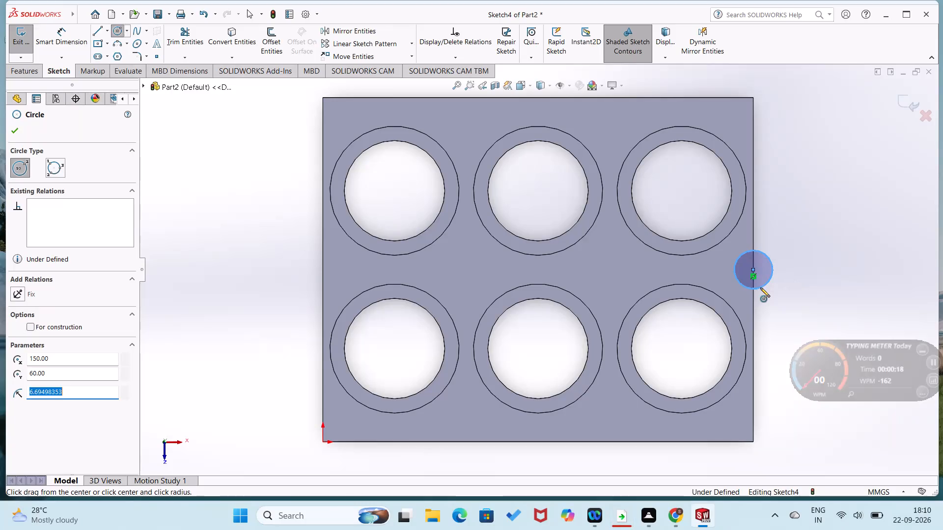
# Dimension the circle on the 120 mm edge's midpoint with a diameter of 15 mm.
pyautogui.moveTo(824, 285); pyautogui.dragTo(810, 197, button='right')
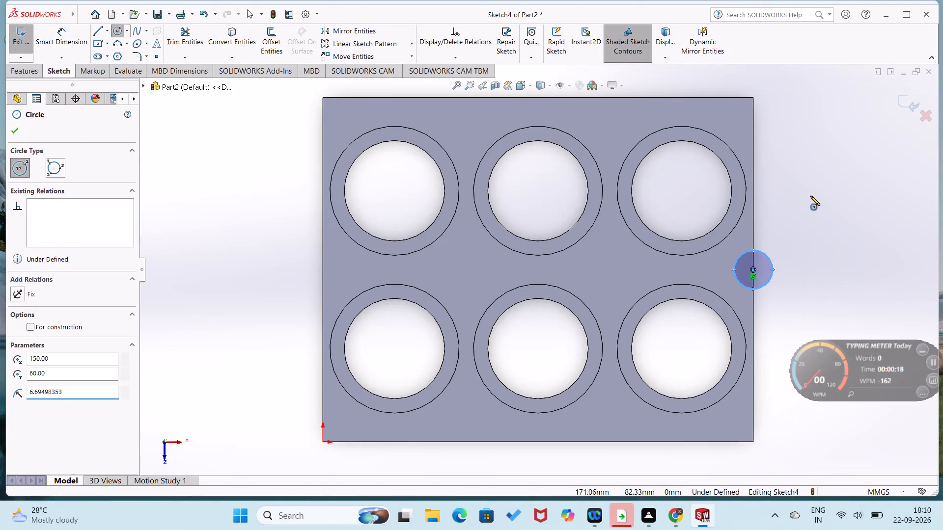
pyautogui.click(773, 272)
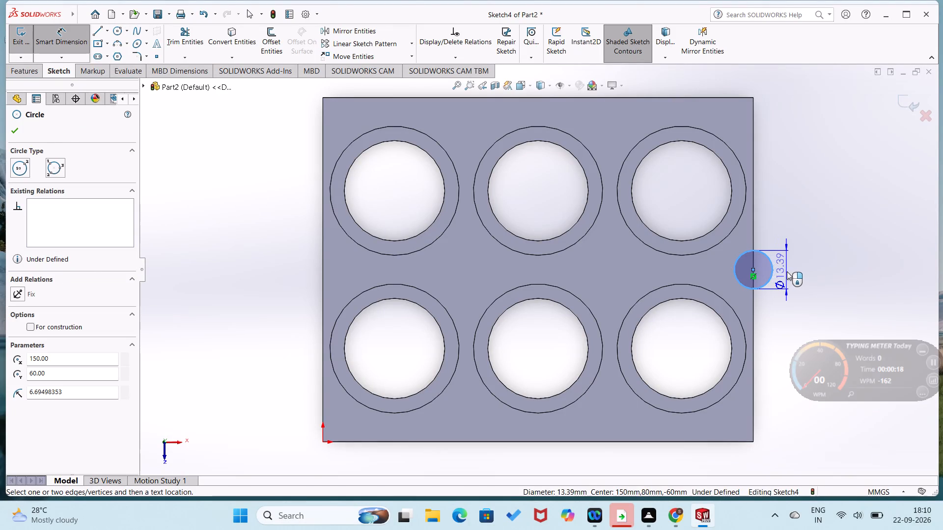
pyautogui.click(787, 271)
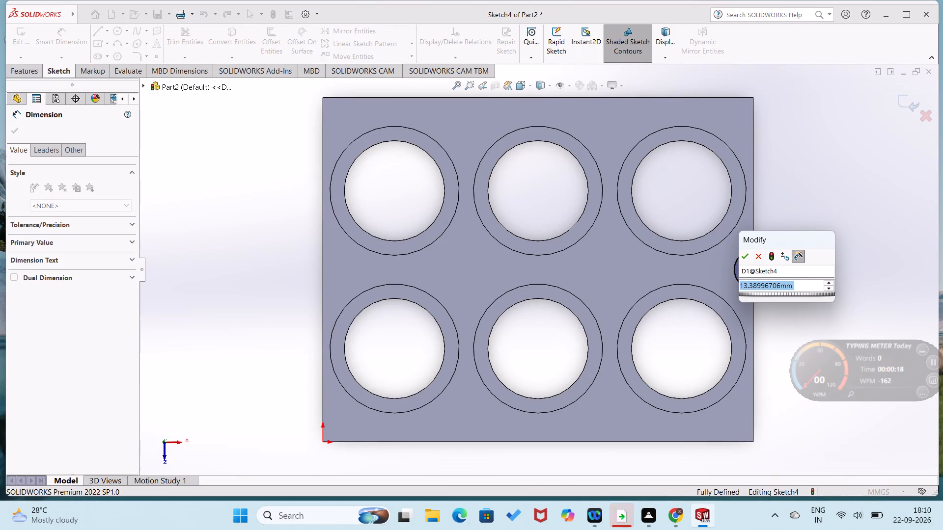
pyautogui.write('15')
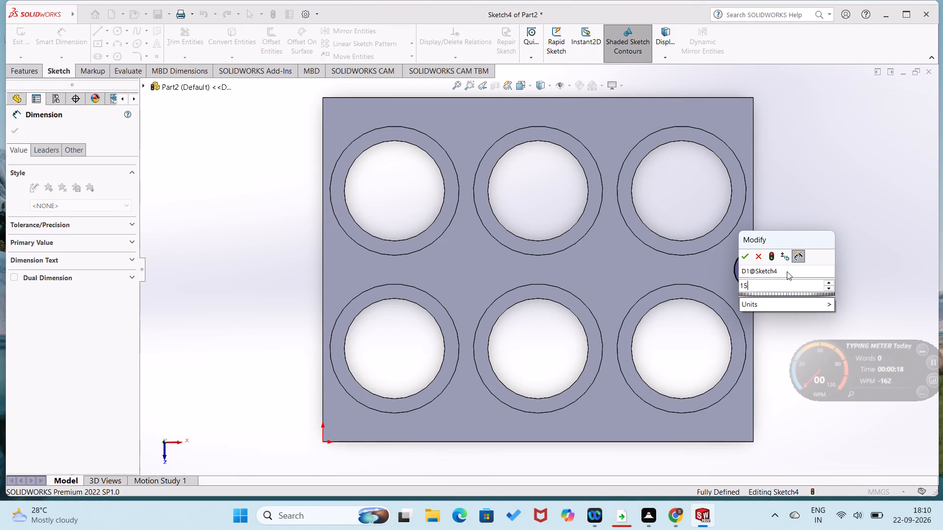
pyautogui.press('Return')
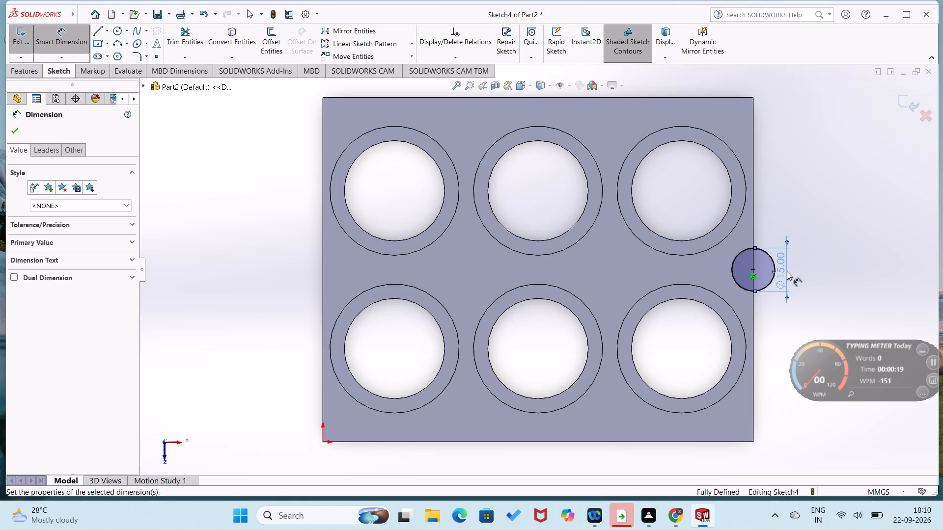
pyautogui.click(809, 227)
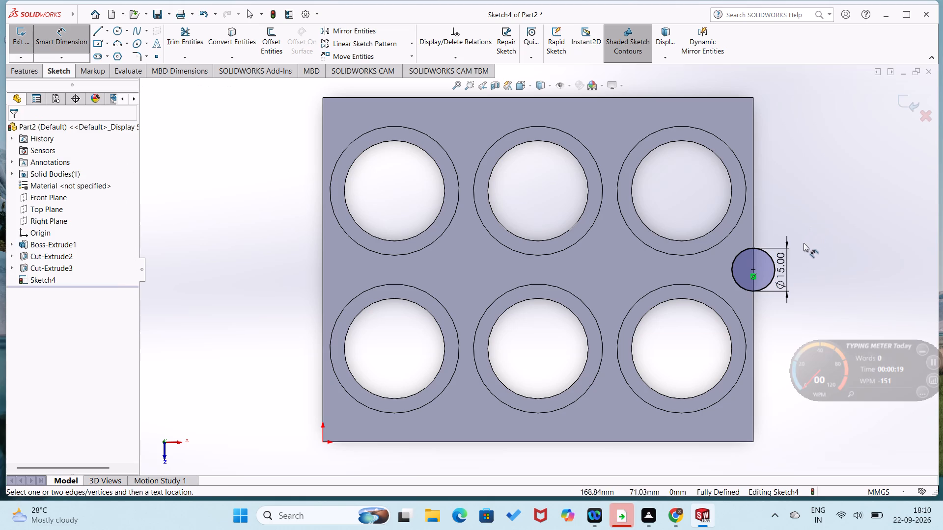
# Draw a vertical line along the block's edge between the two points where it crosses the 15 mm circle.
pyautogui.moveTo(847, 223); pyautogui.dragTo(768, 275, button='right')
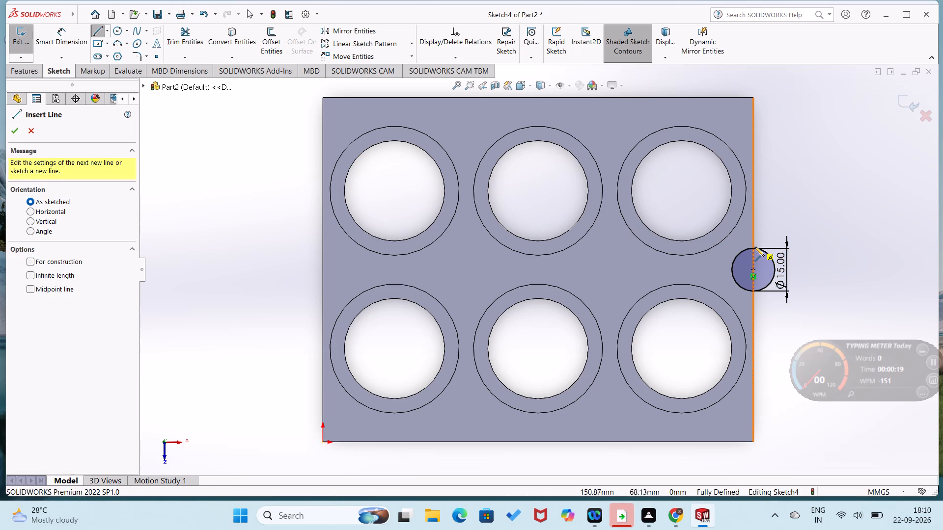
pyautogui.click(754, 247)
pyautogui.click(752, 291)
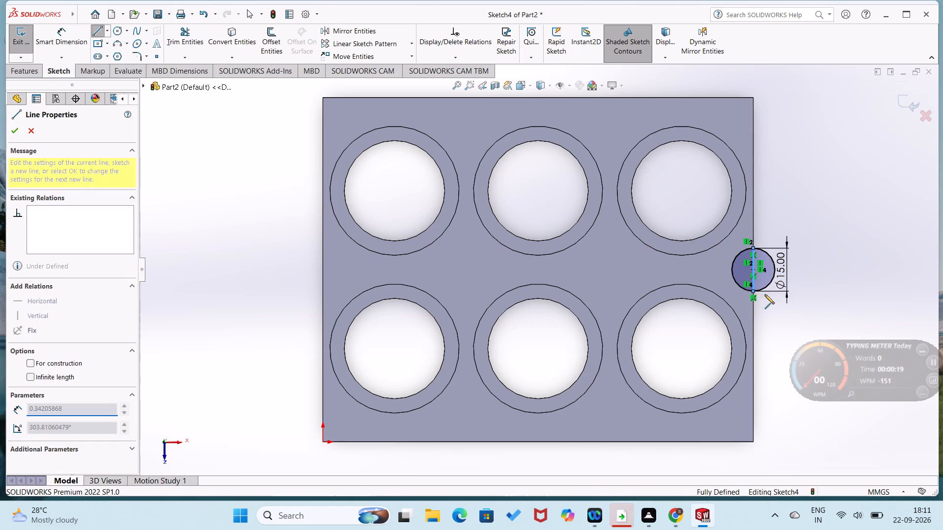
pyautogui.moveTo(776, 283); pyautogui.dragTo(801, 202, button='right')
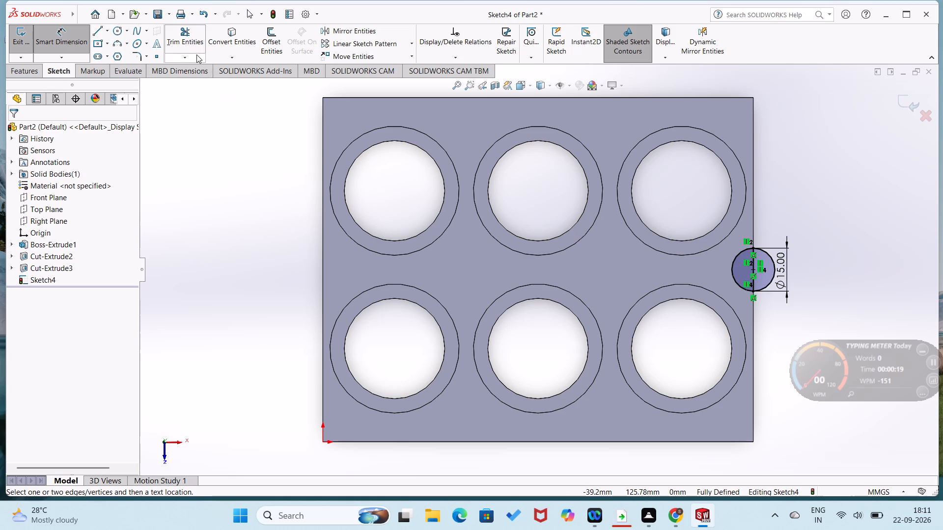
# Trim away the half of the 15 mm circle inside the block, leaving the outer semicircle, and exit the sketch.
pyautogui.click(196, 54)
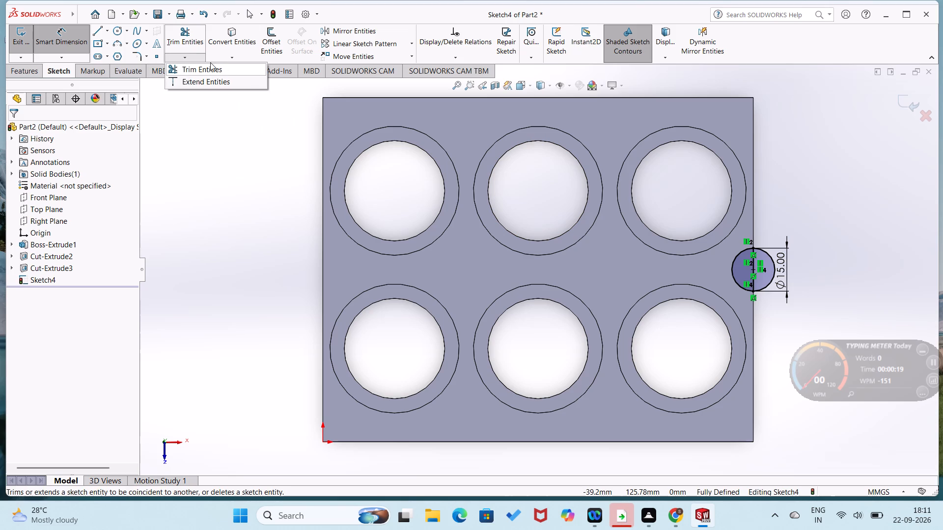
pyautogui.click(193, 45)
pyautogui.click(730, 271)
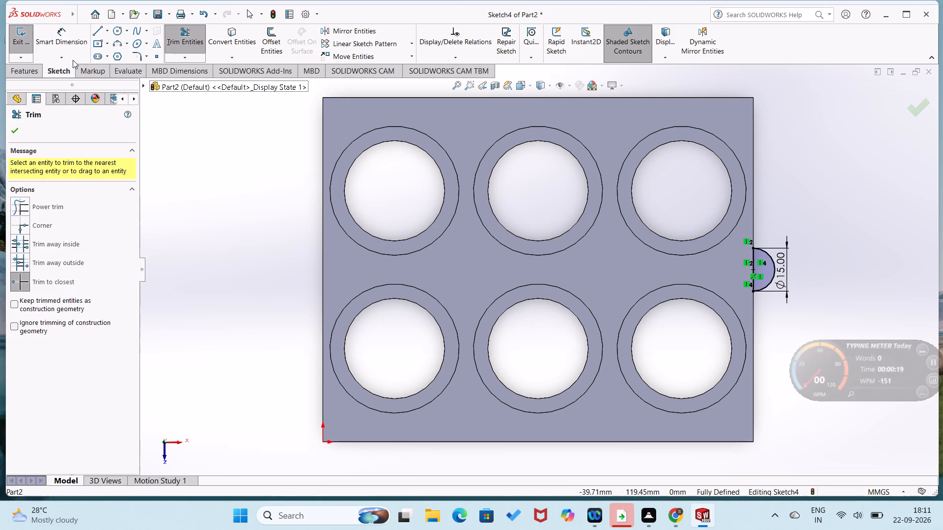
pyautogui.scroll(-4, 589, 214)
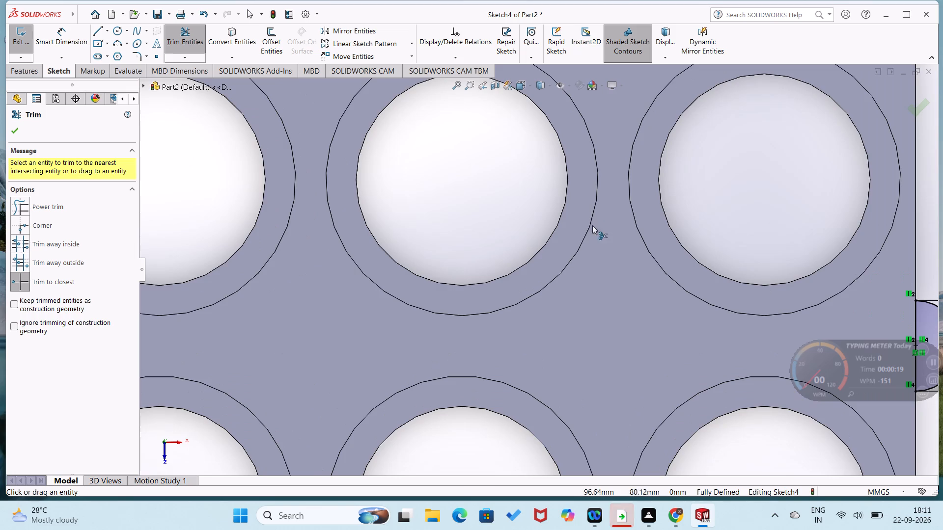
pyautogui.scroll(2, 663, 255)
pyautogui.scroll(-4, 666, 260)
pyautogui.scroll(3, 661, 262)
pyautogui.scroll(-4, 650, 269)
pyautogui.scroll(2, 638, 272)
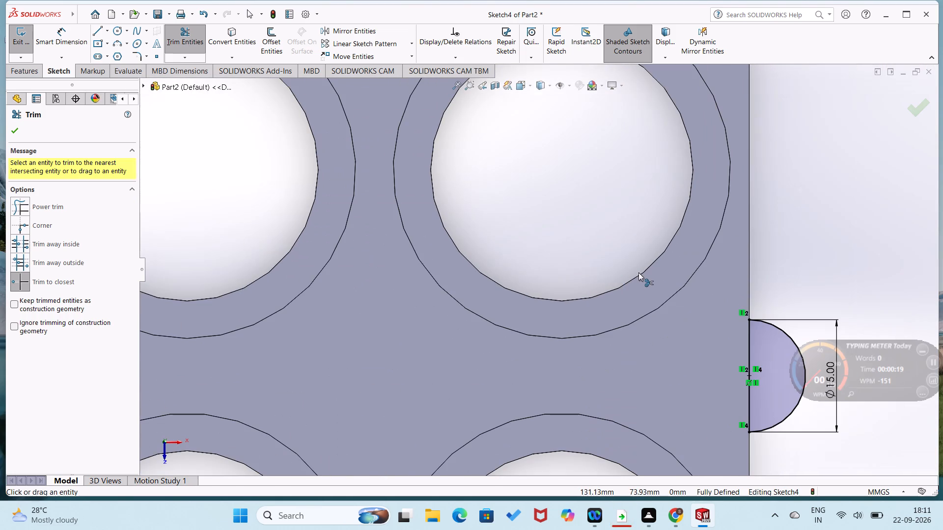
pyautogui.click(16, 124)
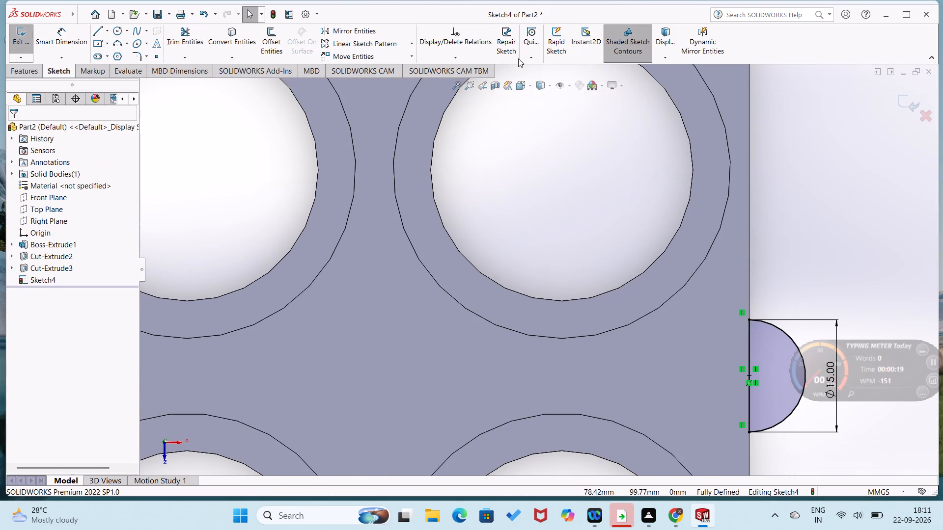
pyautogui.click(28, 70)
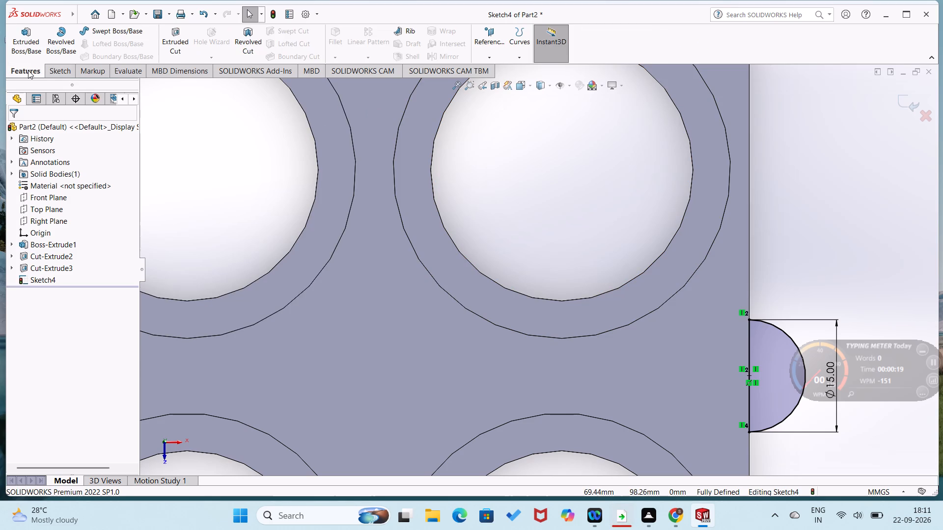
pyautogui.click(58, 66)
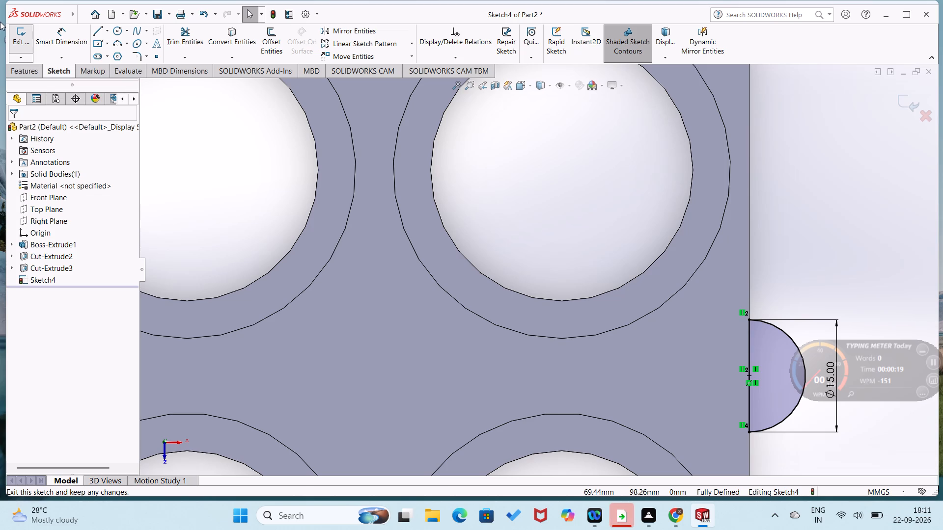
pyautogui.click(14, 35)
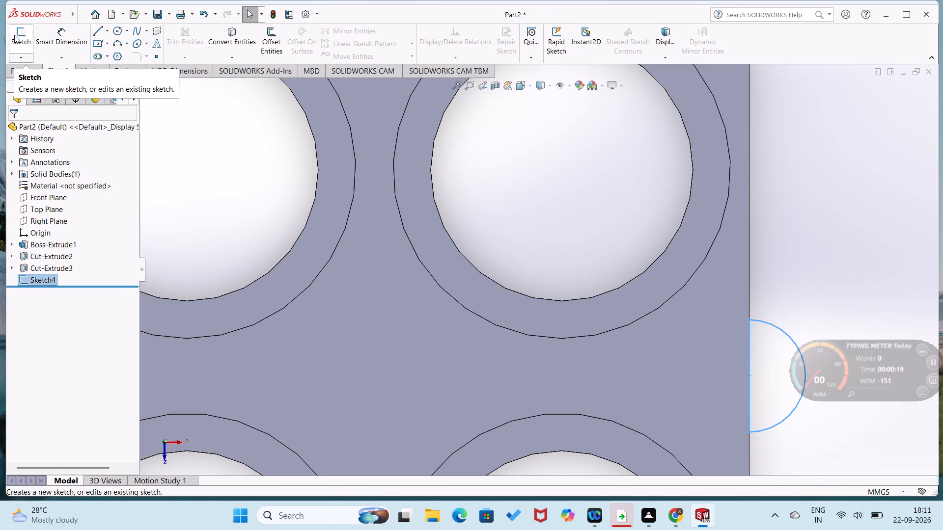
# Boss-extrude the semicircle with a Blind depth of 3 mm, reversed to run down the block's side face and merged with it.
pyautogui.scroll(1, 494, 209)
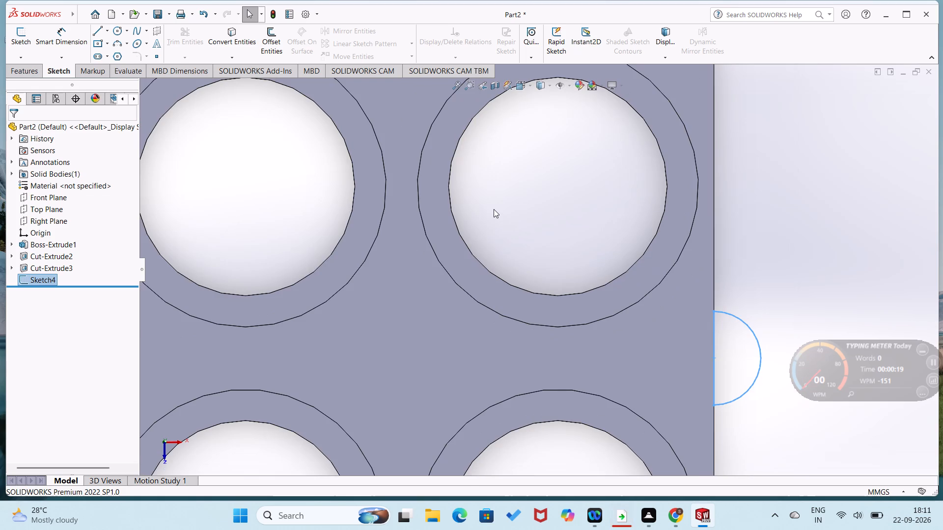
pyautogui.moveTo(494, 209); pyautogui.dragTo(473, 142, button='middle')
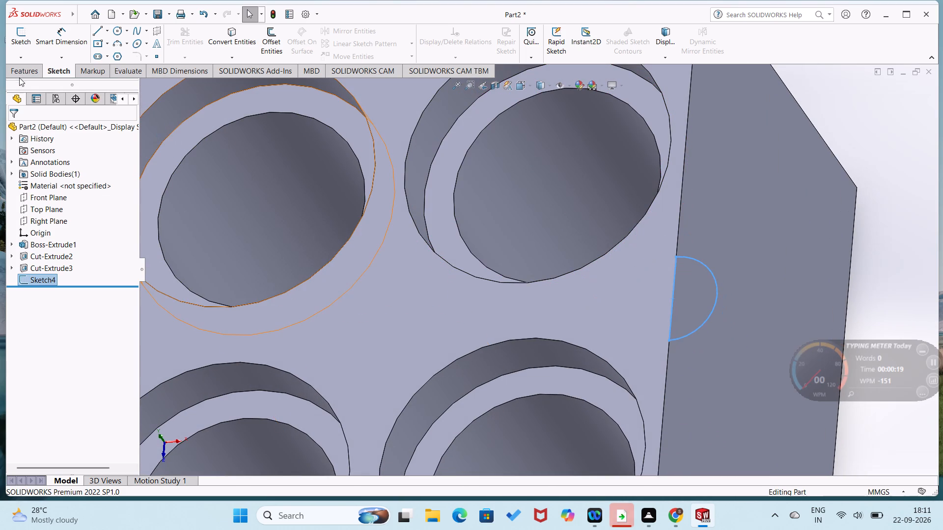
pyautogui.click(18, 76)
pyautogui.click(23, 44)
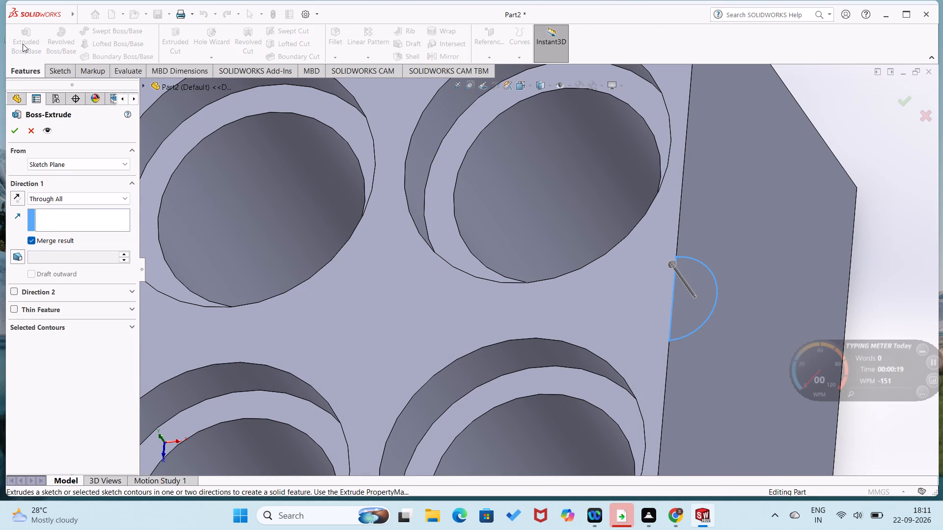
pyautogui.click(119, 200)
pyautogui.click(115, 201)
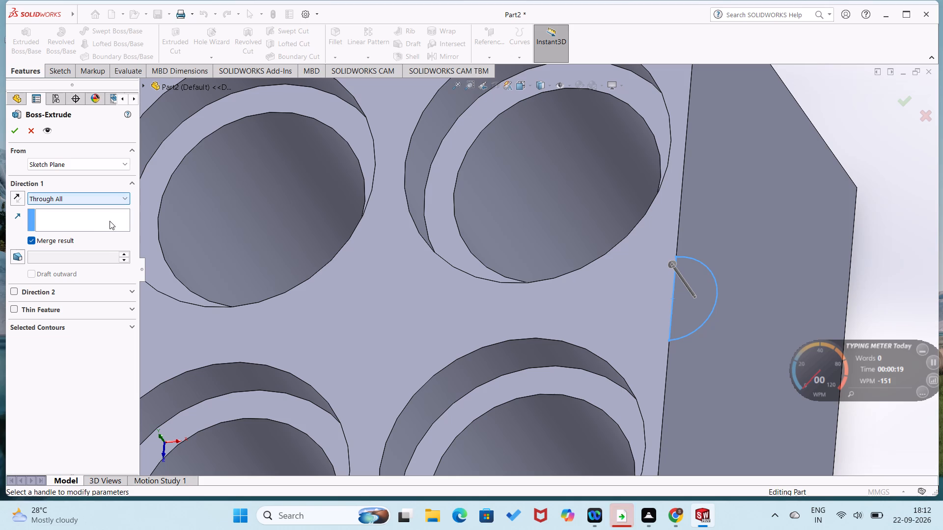
pyautogui.click(17, 196)
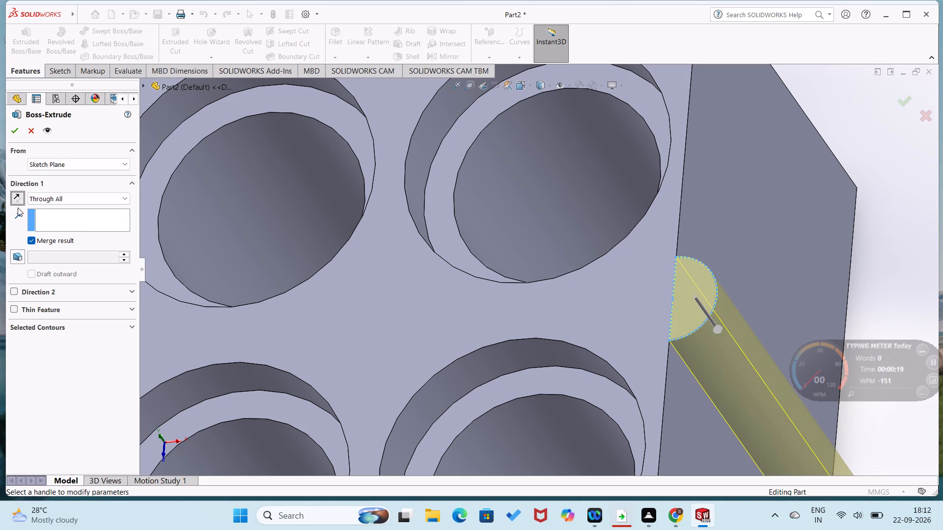
pyautogui.click(122, 197)
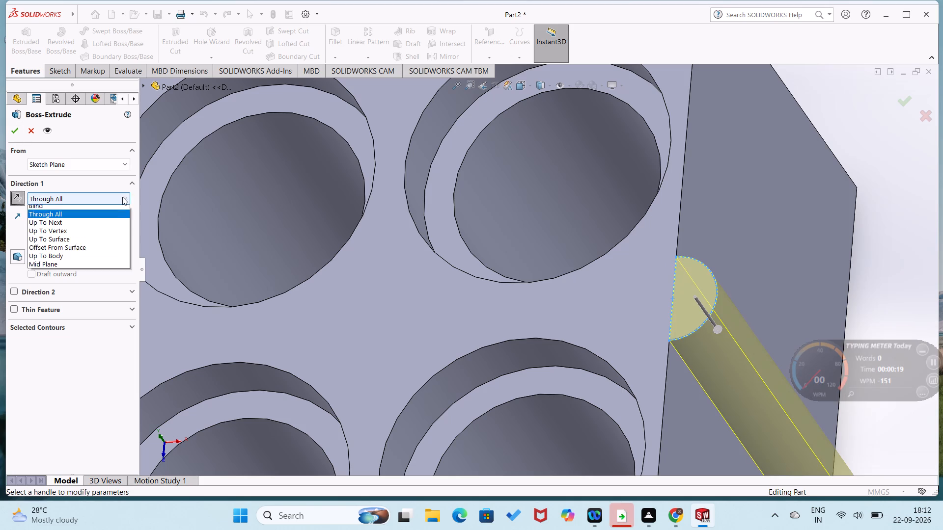
pyautogui.click(116, 212)
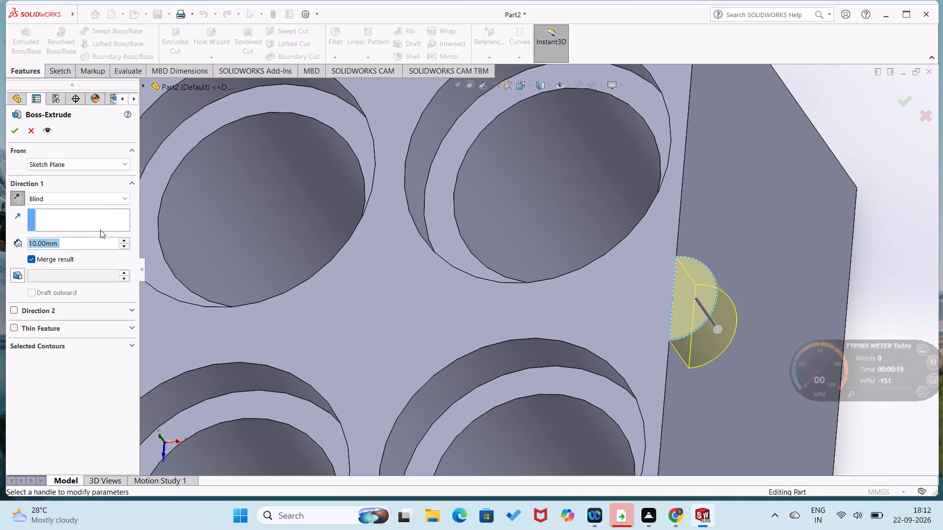
pyautogui.press('3')
pyautogui.press('Return')
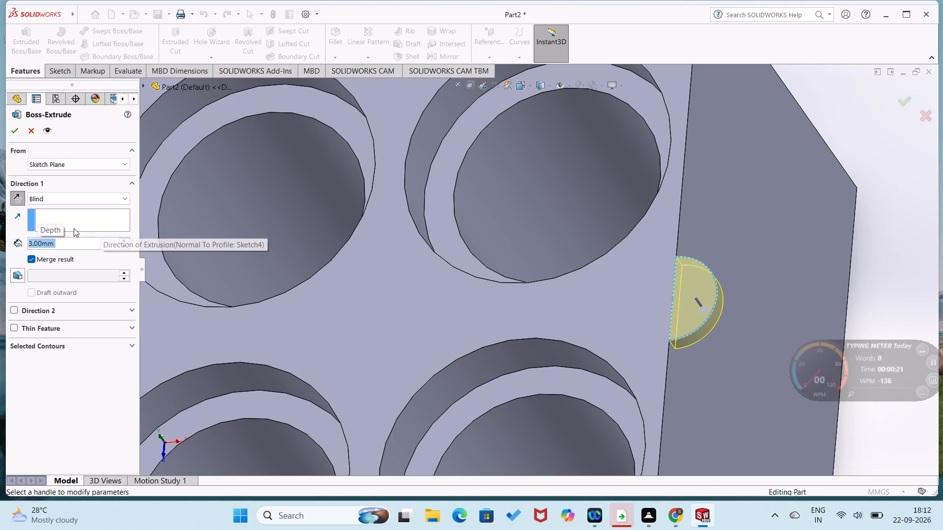
pyautogui.click(12, 132)
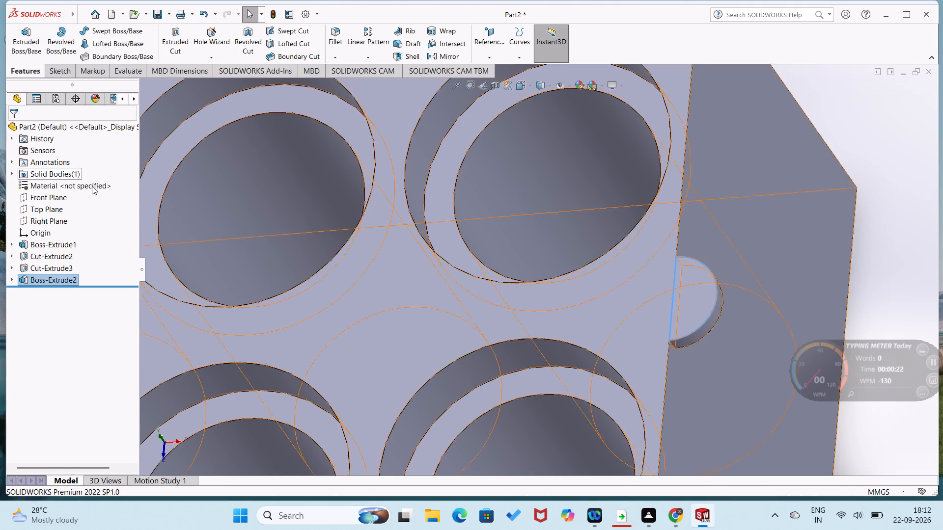
# Start a new sketch on the block's top face for the area around the semicircular tab.
pyautogui.rightClick(697, 299)
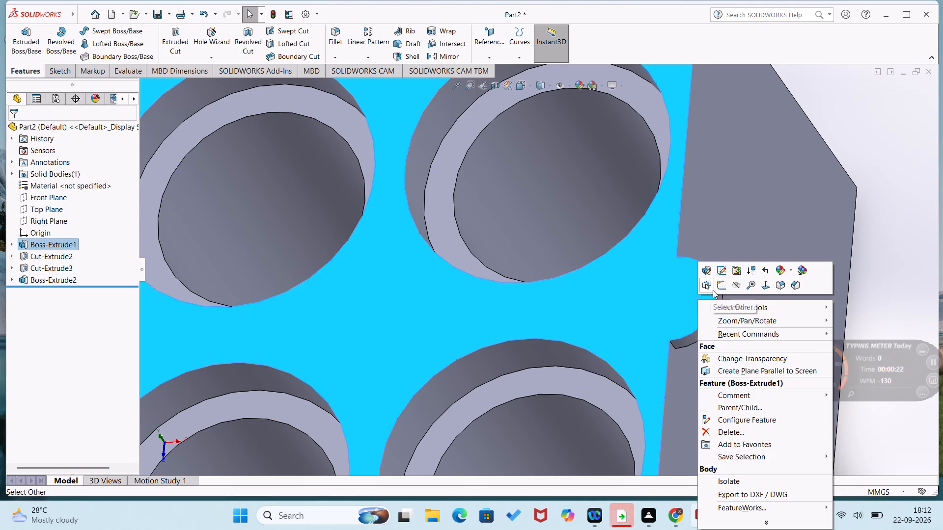
pyautogui.click(724, 283)
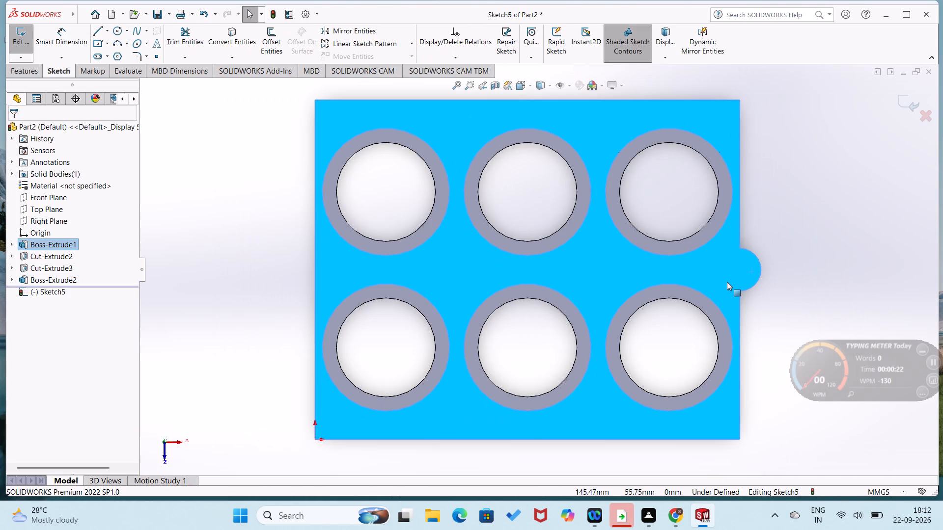
pyautogui.scroll(-4, 727, 282)
pyautogui.click(813, 244)
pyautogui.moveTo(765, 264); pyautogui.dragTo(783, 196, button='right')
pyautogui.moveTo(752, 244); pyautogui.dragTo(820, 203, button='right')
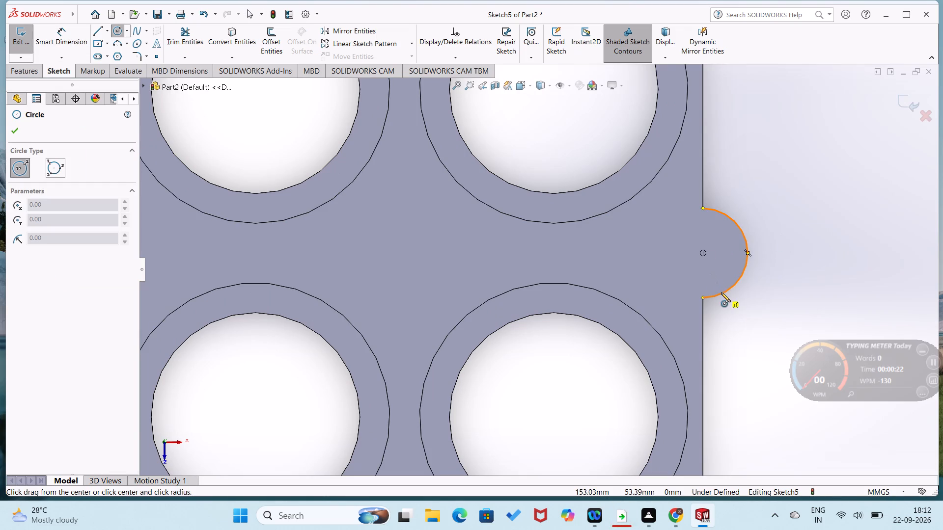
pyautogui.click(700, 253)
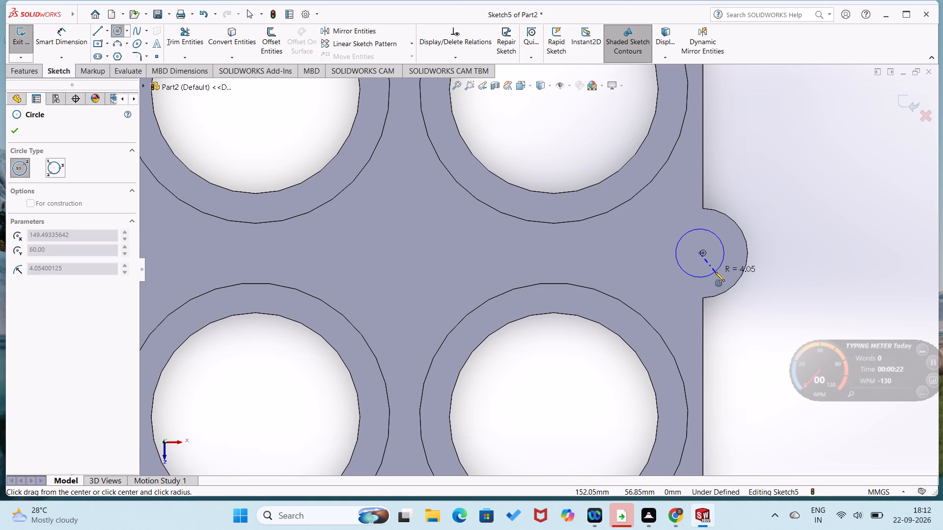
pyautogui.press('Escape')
# Sketch a circle centred on the semicircular tab's arc centre and dimension its diameter as 12 mm.
pyautogui.moveTo(753, 294); pyautogui.dragTo(761, 191, button='right')
pyautogui.moveTo(757, 226); pyautogui.dragTo(869, 219, button='right')
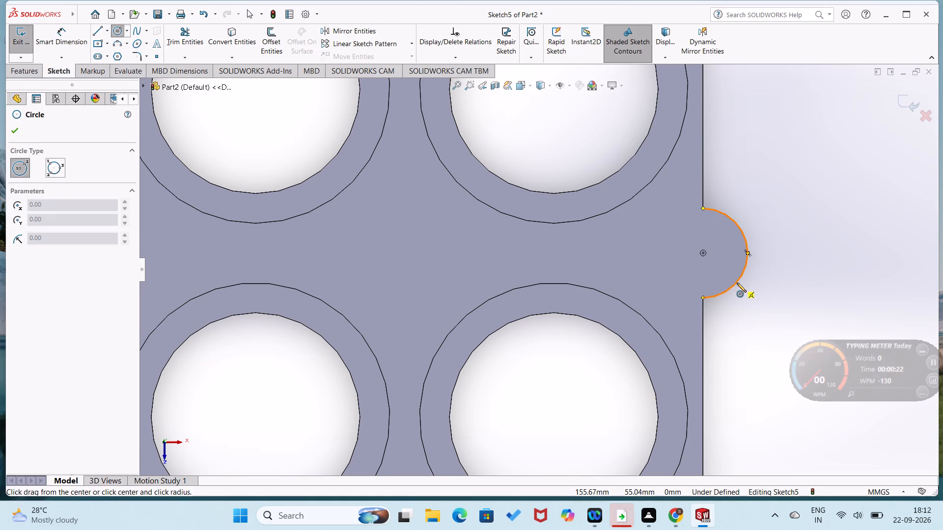
pyautogui.click(703, 253)
pyautogui.click(715, 269)
pyautogui.moveTo(729, 257); pyautogui.dragTo(742, 164, button='right')
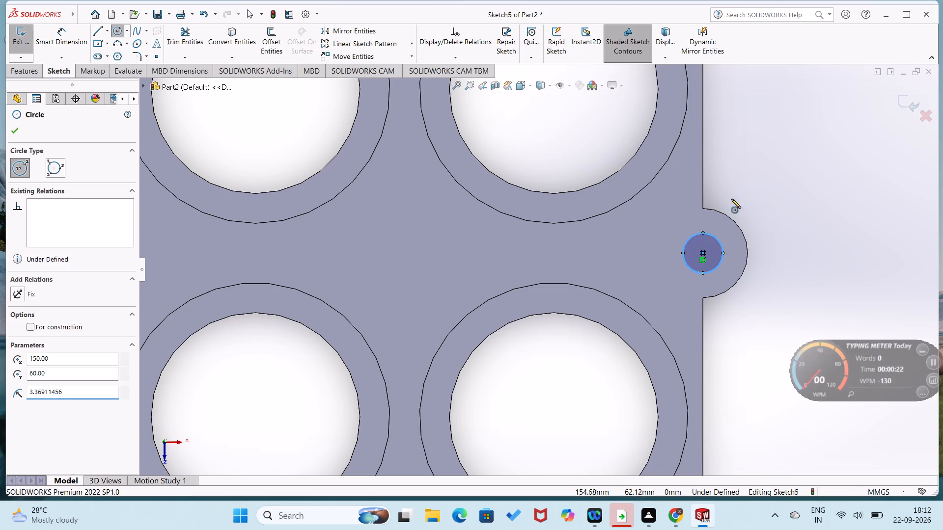
pyautogui.click(721, 246)
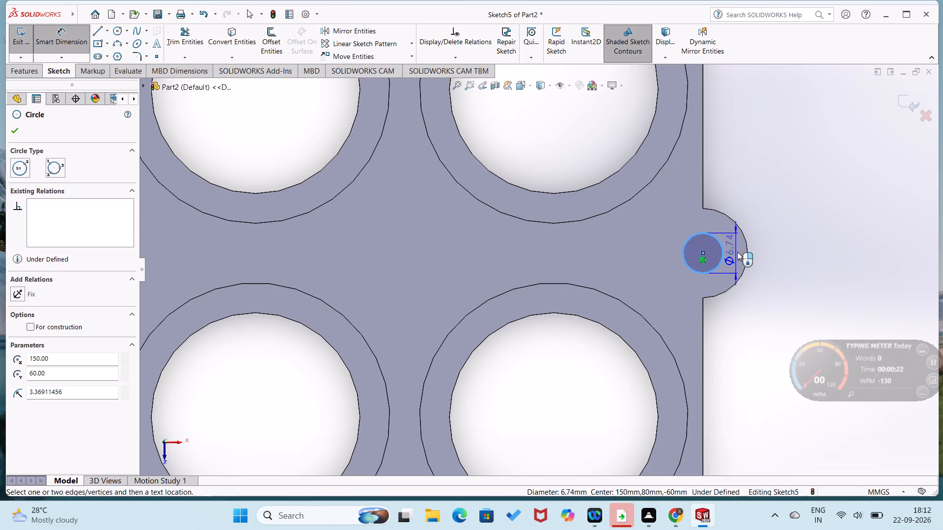
pyautogui.click(756, 252)
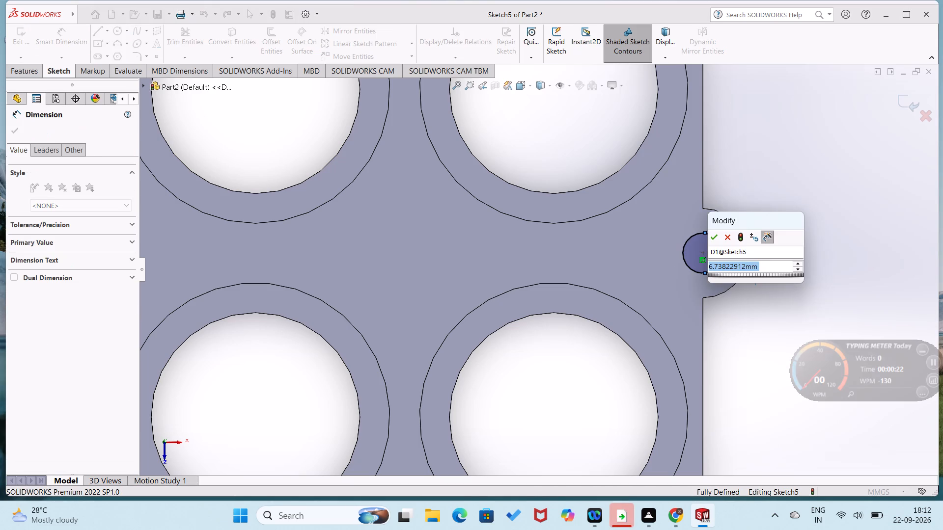
pyautogui.press('1')
pyautogui.press('2')
pyautogui.press('Return')
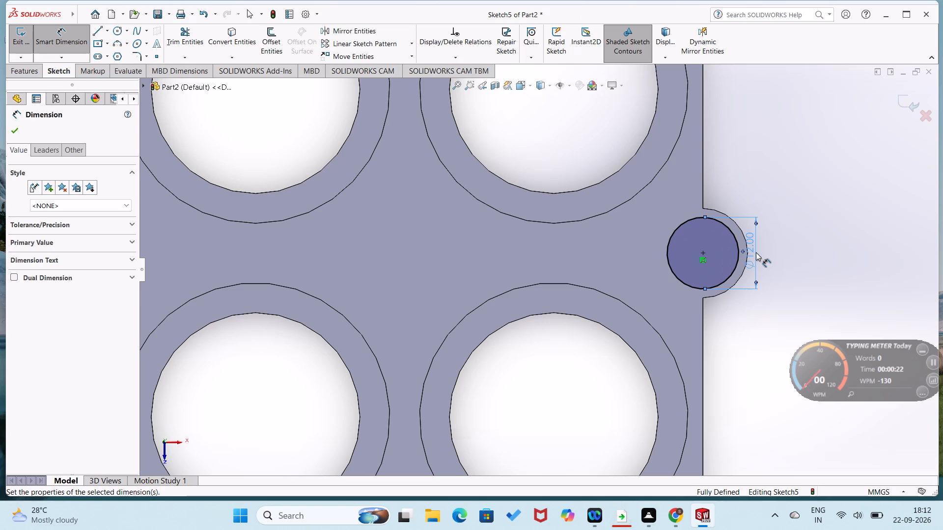
# Draw a vertical line across the 12 mm circle along the block edge and trim away the half inside the block.
pyautogui.moveTo(912, 97); pyautogui.dragTo(824, 172, button='right')
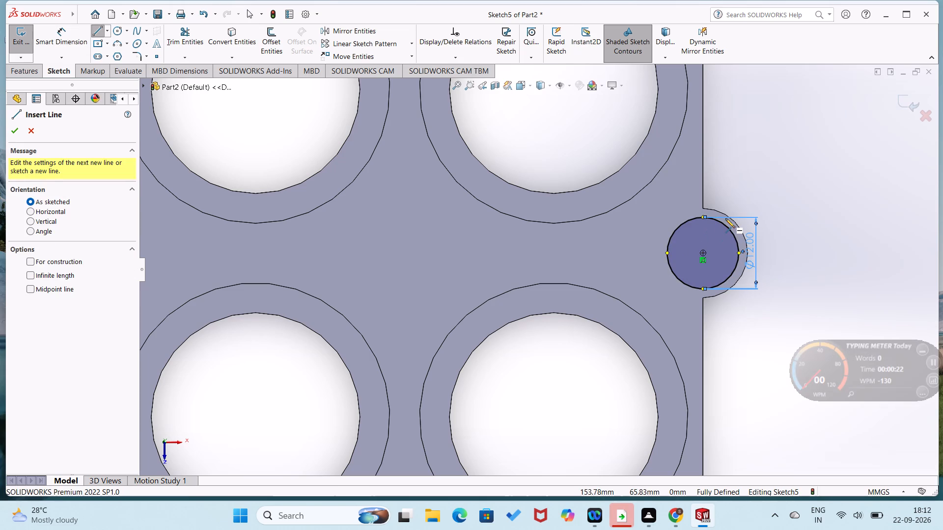
pyautogui.press('Escape')
pyautogui.moveTo(814, 203); pyautogui.dragTo(773, 230, button='right')
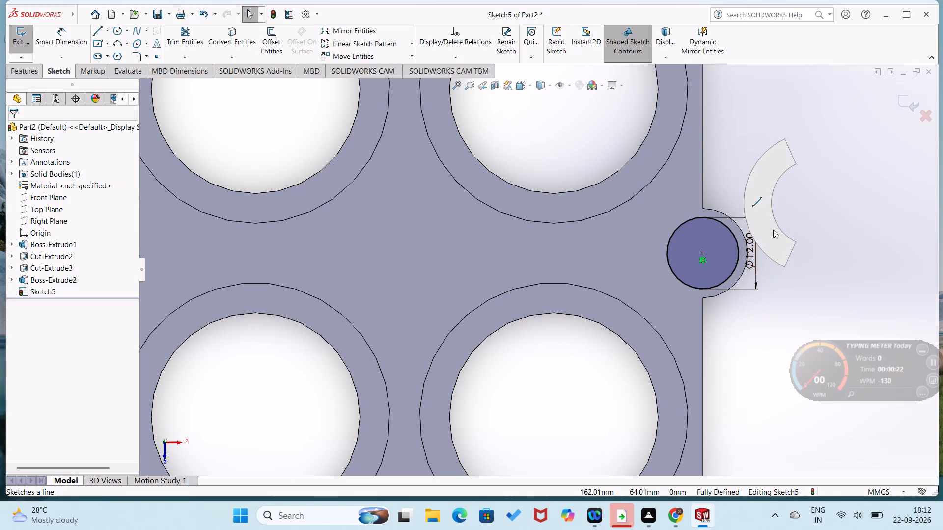
pyautogui.click(704, 219)
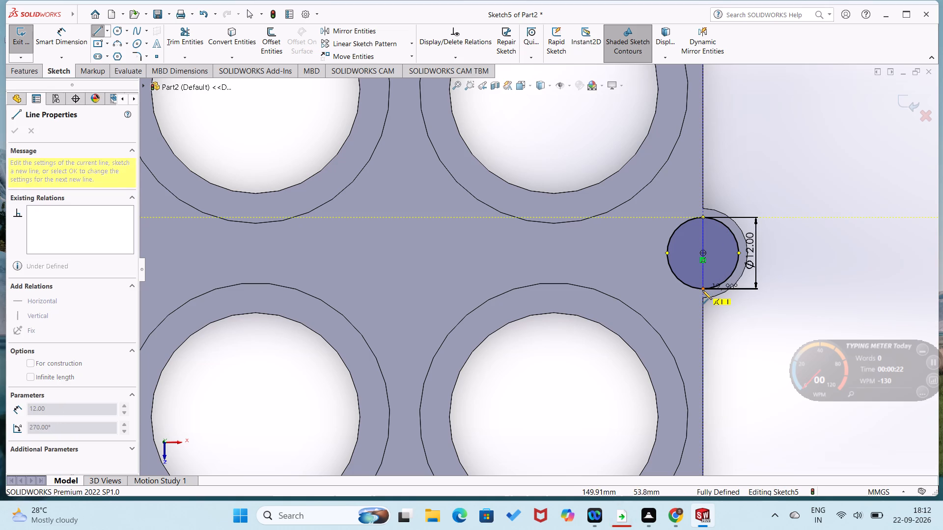
pyautogui.click(702, 290)
pyautogui.moveTo(765, 284); pyautogui.dragTo(812, 158, button='right')
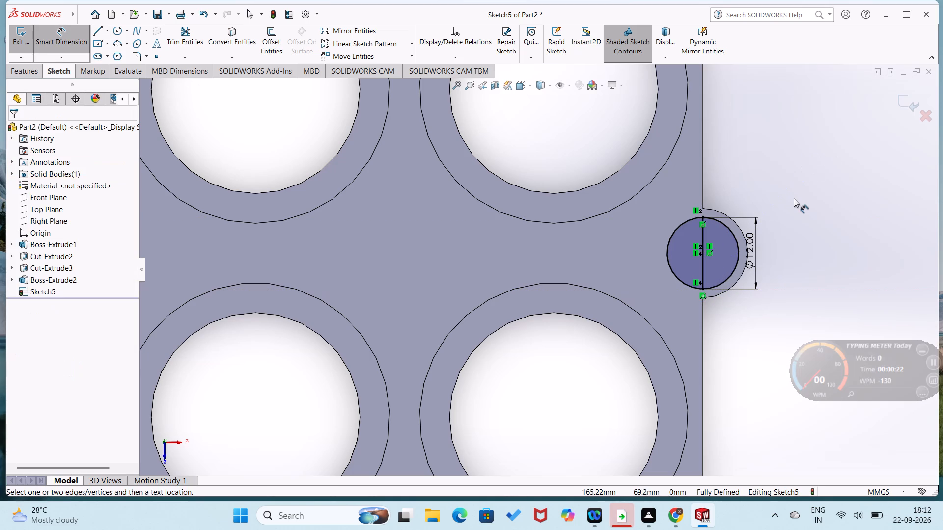
pyautogui.click(171, 40)
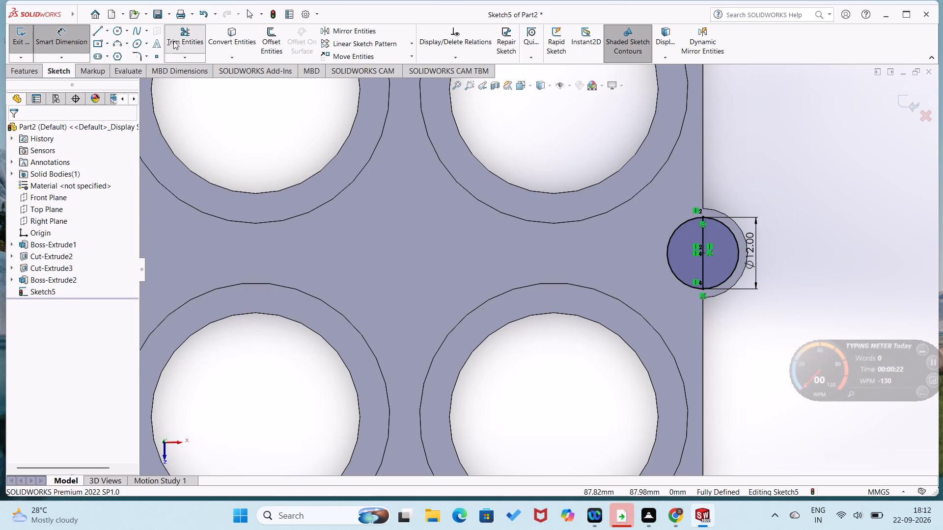
pyautogui.click(674, 235)
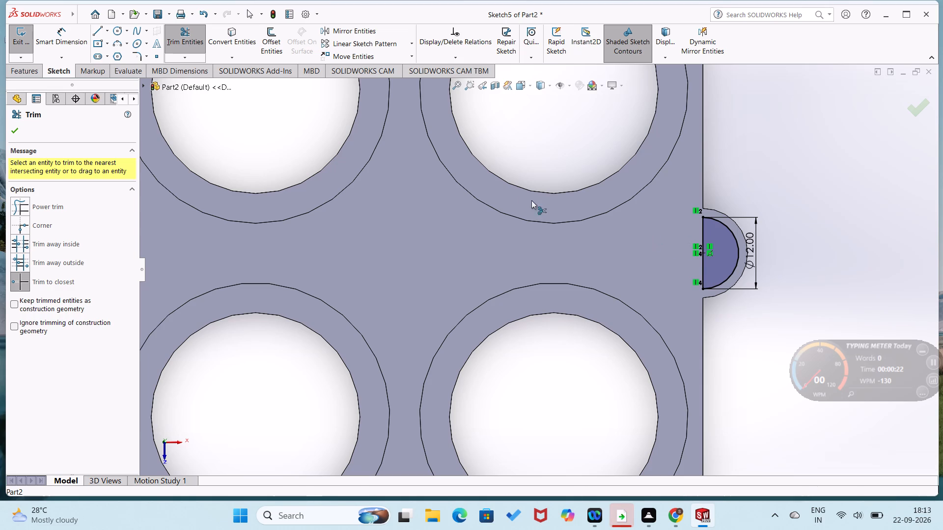
pyautogui.click(13, 132)
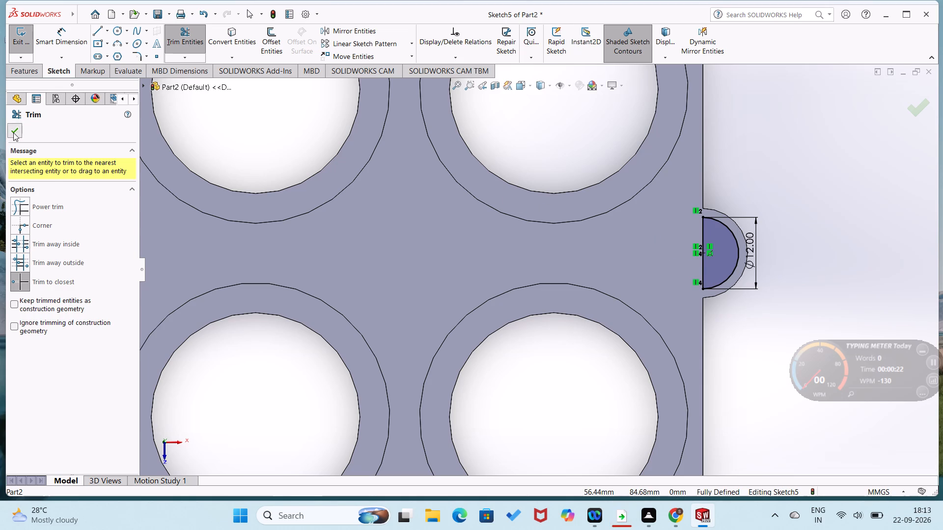
# Extrude-cut the 12 mm semicircle through the edge tab with a Blind depth of 3 mm.
pyautogui.click(27, 70)
pyautogui.click(171, 37)
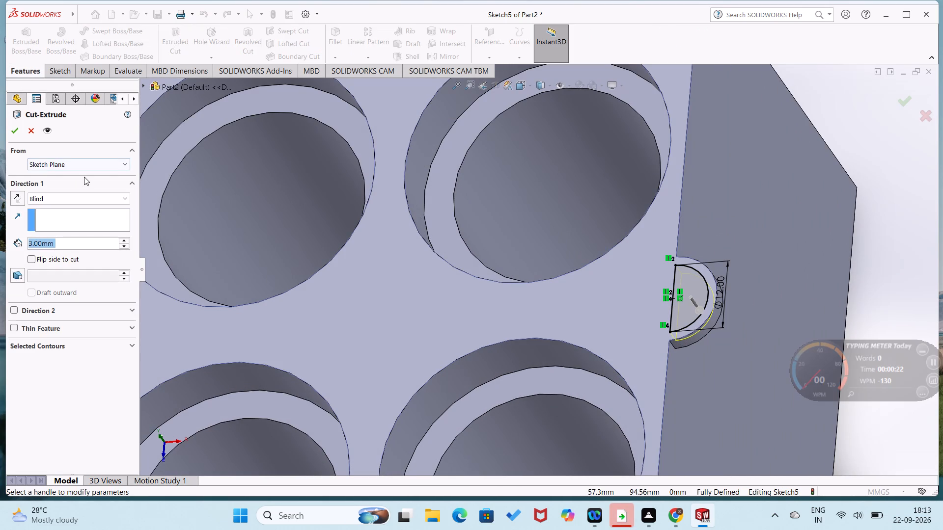
pyautogui.click(16, 132)
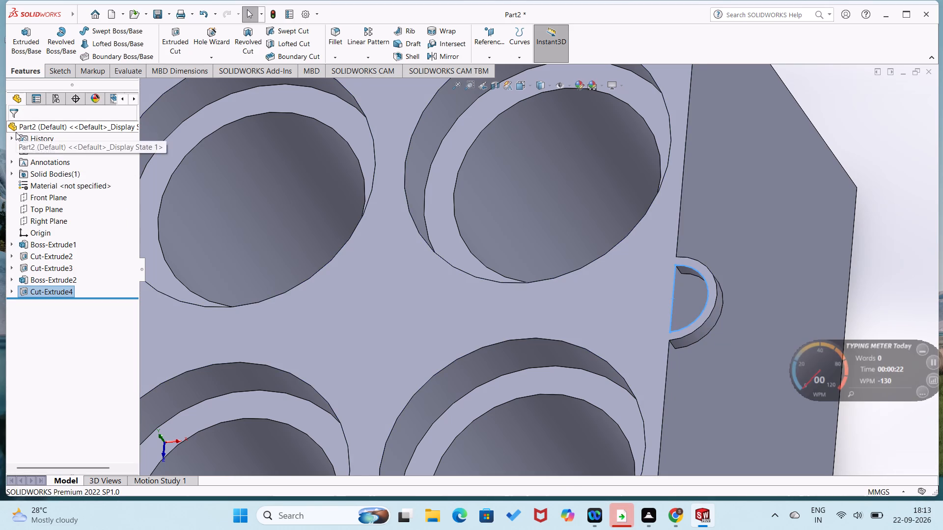
# Start a new sketch on the block's top face for a tab on the edge opposite the existing one.
pyautogui.click(875, 269)
pyautogui.moveTo(875, 269); pyautogui.dragTo(893, 307, button='middle')
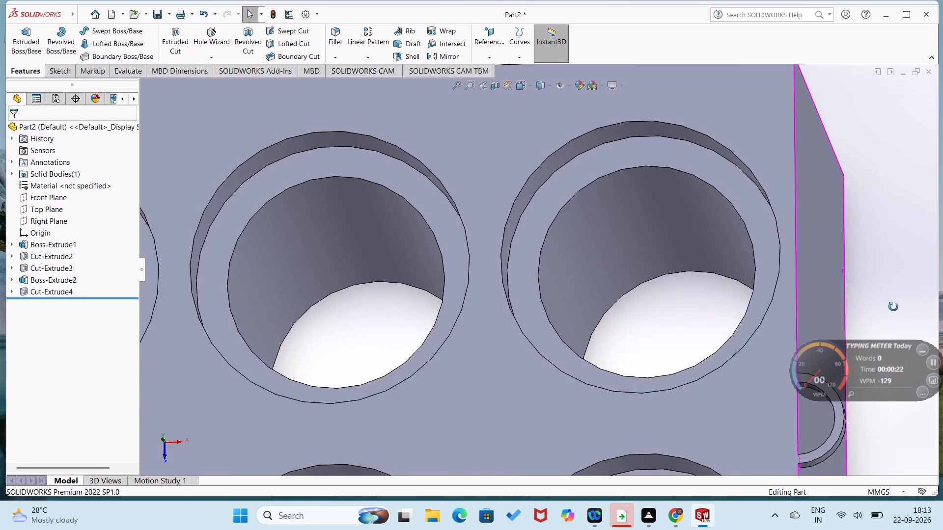
pyautogui.moveTo(893, 307); pyautogui.dragTo(911, 253, button='middle')
pyautogui.scroll(2, 798, 287)
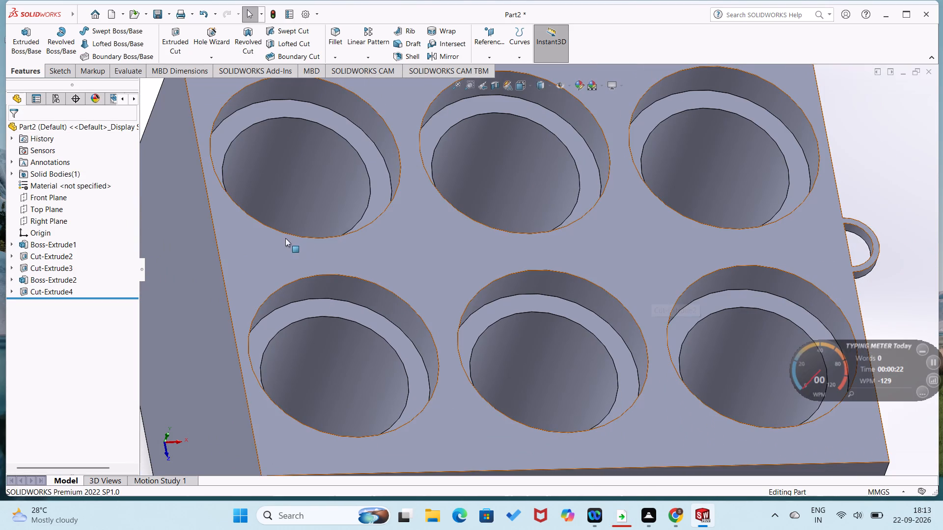
pyautogui.rightClick(255, 246)
pyautogui.click(283, 233)
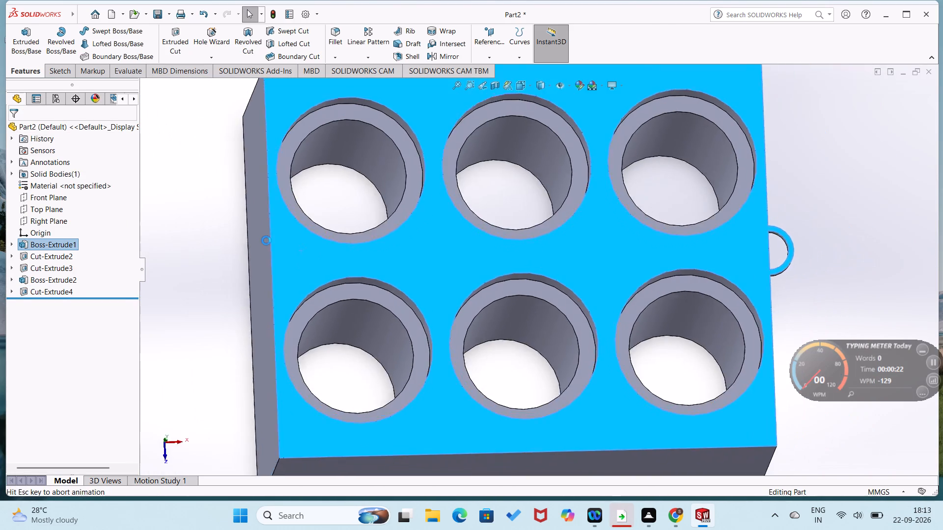
pyautogui.click(239, 258)
# Sketch a circle centred on the midpoint of the block edge opposite the existing tab and dimension its diameter as 15 mm.
pyautogui.moveTo(263, 247); pyautogui.dragTo(270, 177, button='right')
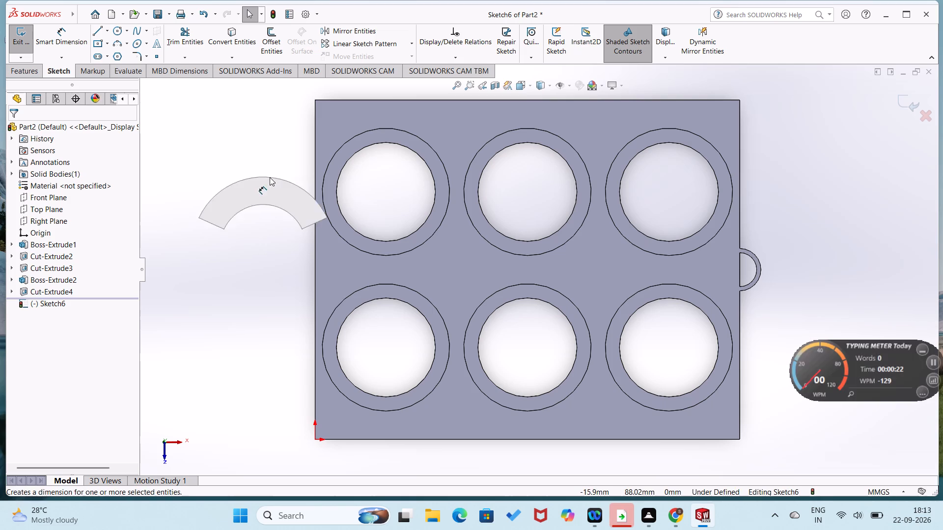
pyautogui.moveTo(287, 227); pyautogui.dragTo(432, 227, button='right')
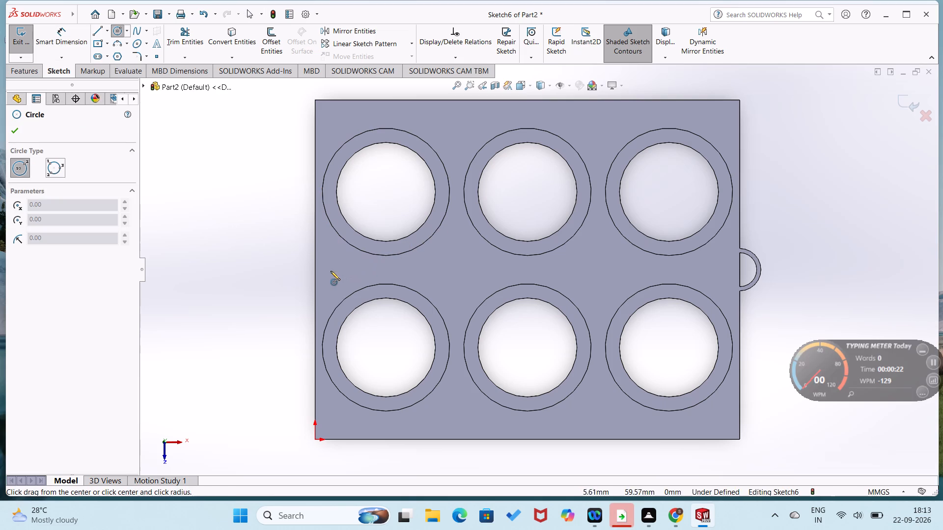
pyautogui.click(314, 271)
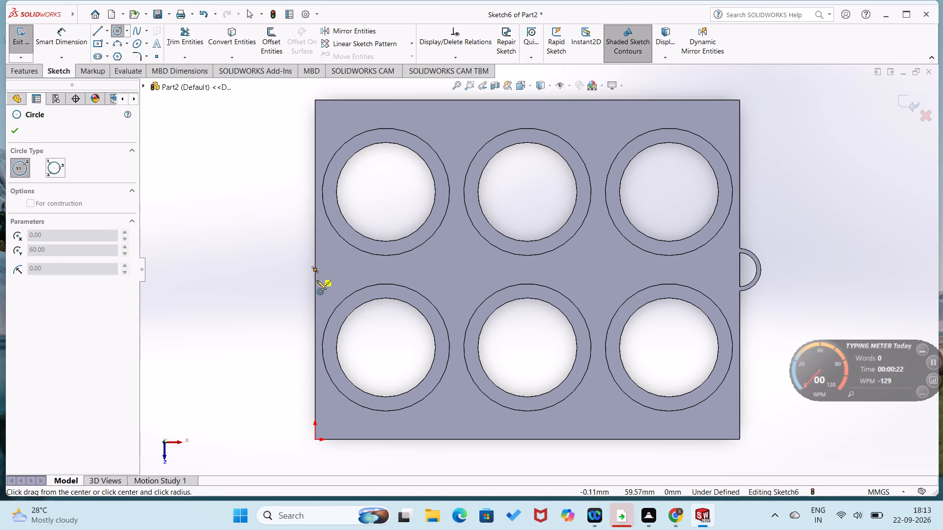
pyautogui.click(319, 287)
pyautogui.moveTo(274, 253); pyautogui.dragTo(259, 171, button='right')
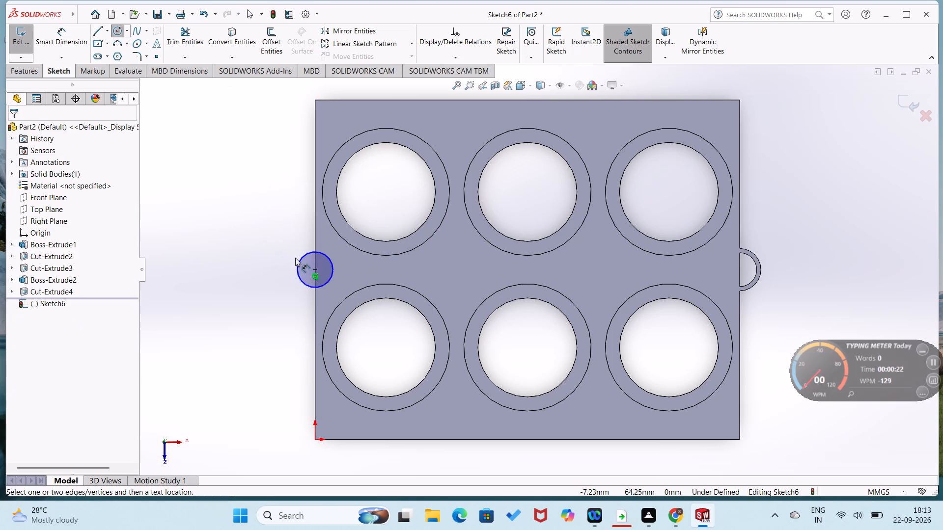
pyautogui.click(297, 265)
pyautogui.click(279, 269)
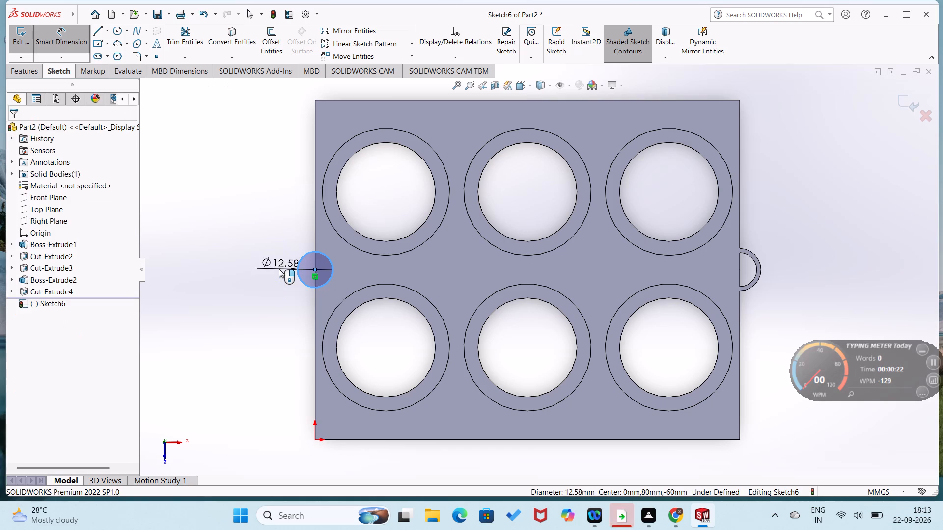
pyautogui.write('15')
pyautogui.press('Return')
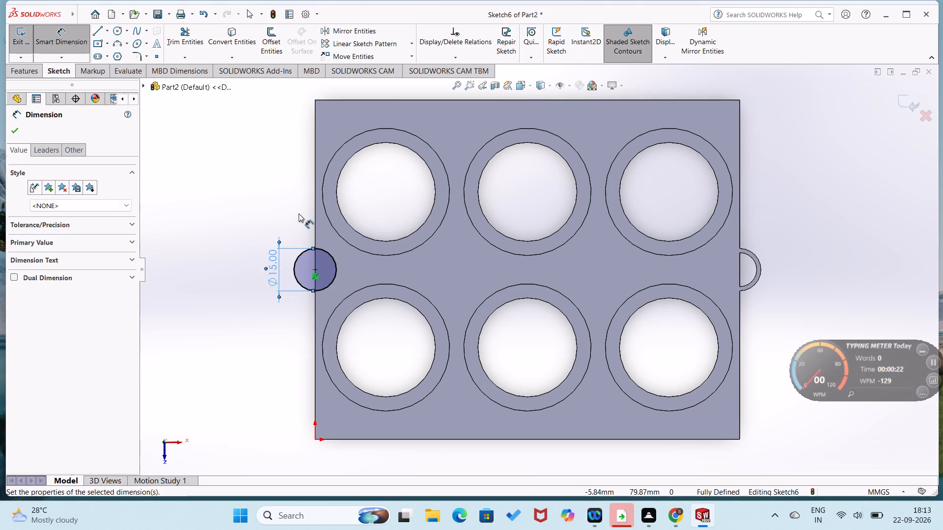
# Draw a vertical line across the 15 mm circle along the block edge and trim away the half inside the block.
pyautogui.scroll(-3, 299, 213)
pyautogui.moveTo(322, 199); pyautogui.dragTo(164, 262, button='right')
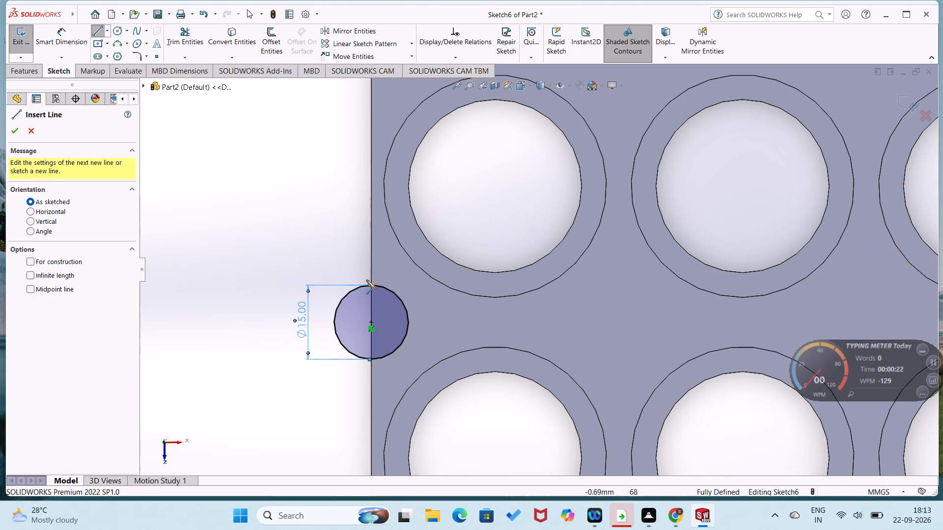
pyautogui.click(370, 286)
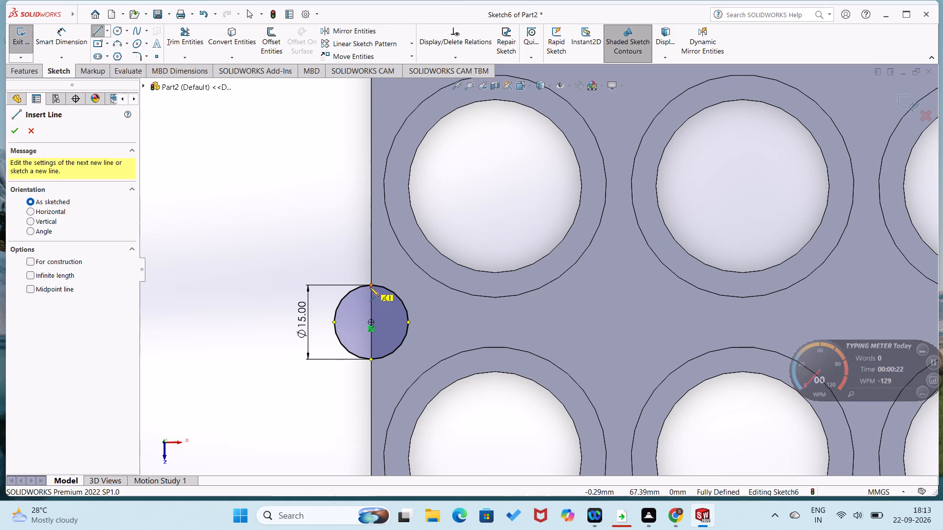
pyautogui.click(373, 360)
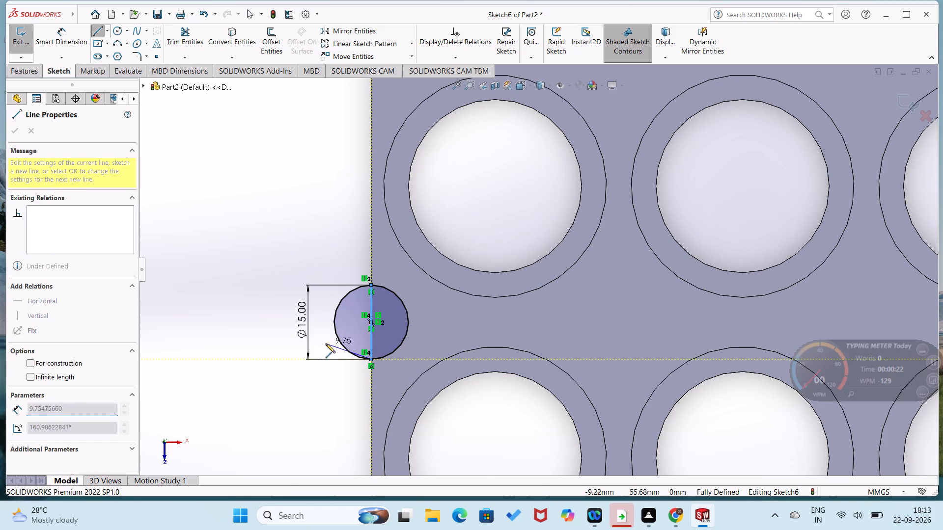
pyautogui.moveTo(329, 302); pyautogui.dragTo(356, 207, button='right')
pyautogui.click(181, 31)
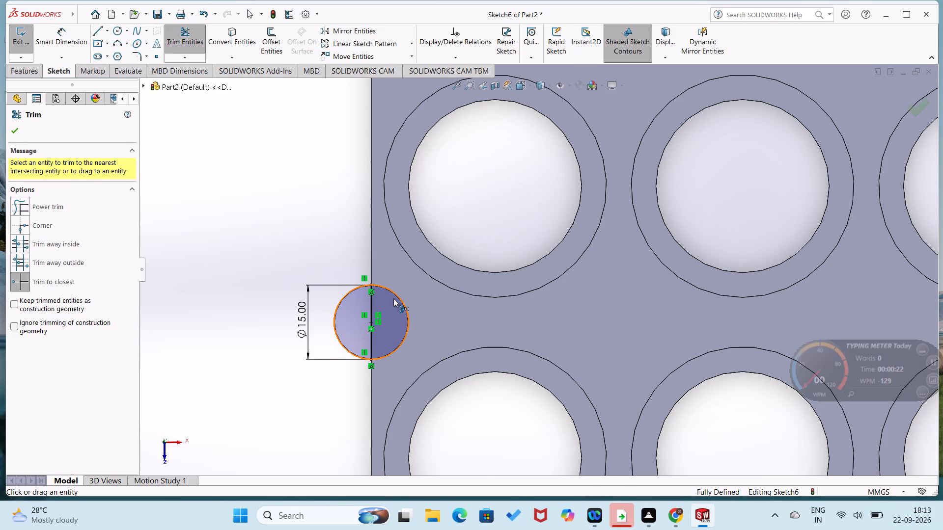
pyautogui.click(400, 294)
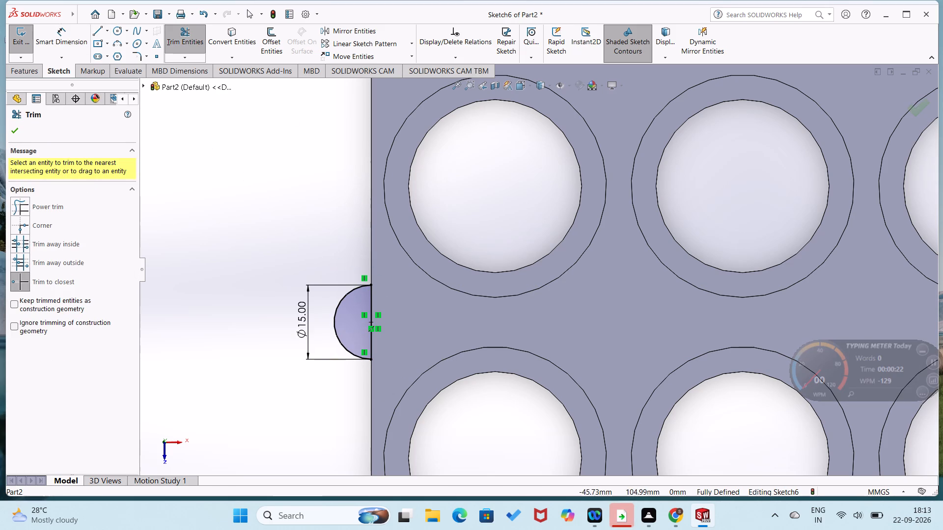
# Boss-extrude the 15 mm semicircle upward from the sketch plane with a Blind depth of 3 mm and Merge result on.
pyautogui.click(30, 75)
pyautogui.click(18, 41)
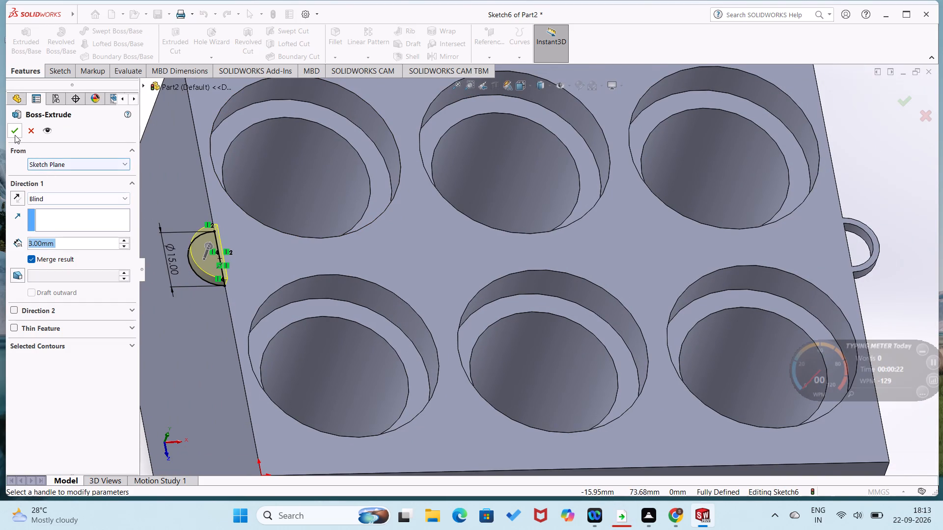
pyautogui.click(15, 135)
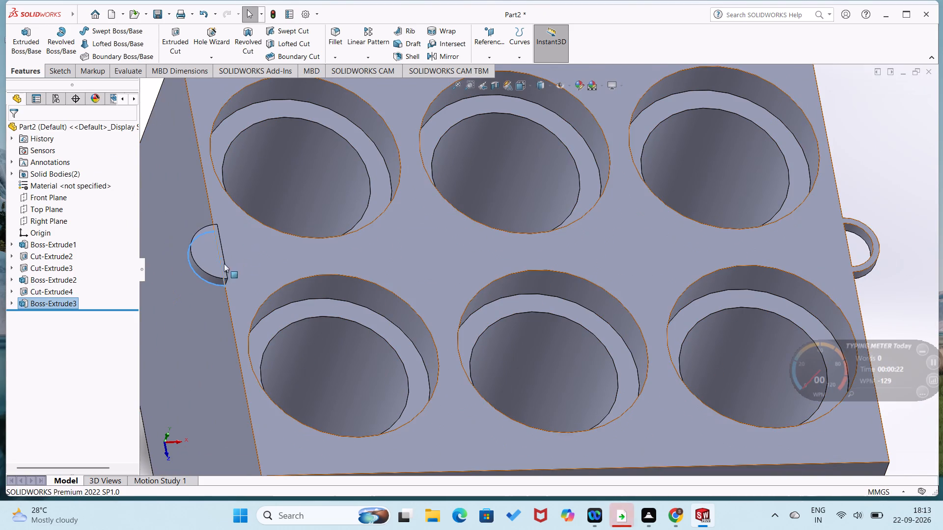
# Start a new sketch on the top face of the new semicircular tab.
pyautogui.rightClick(215, 264)
pyautogui.click(241, 255)
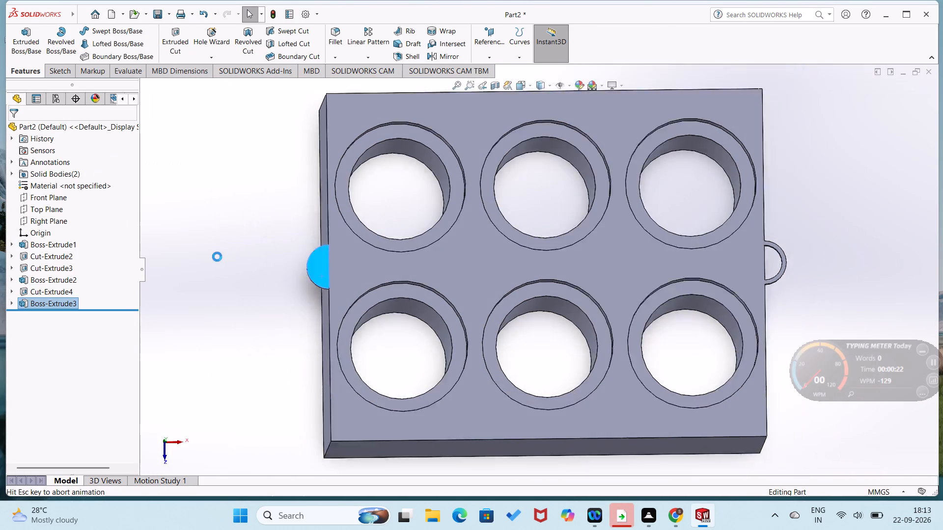
pyautogui.scroll(-6, 231, 257)
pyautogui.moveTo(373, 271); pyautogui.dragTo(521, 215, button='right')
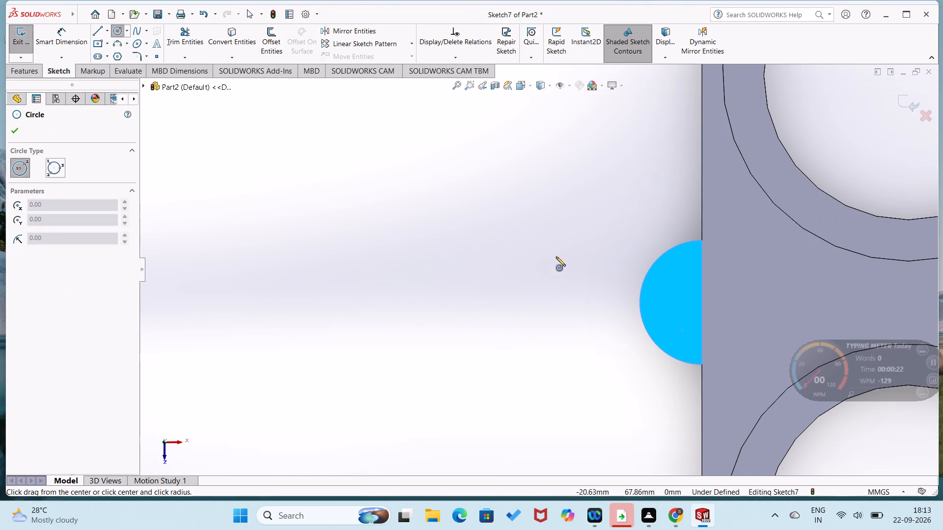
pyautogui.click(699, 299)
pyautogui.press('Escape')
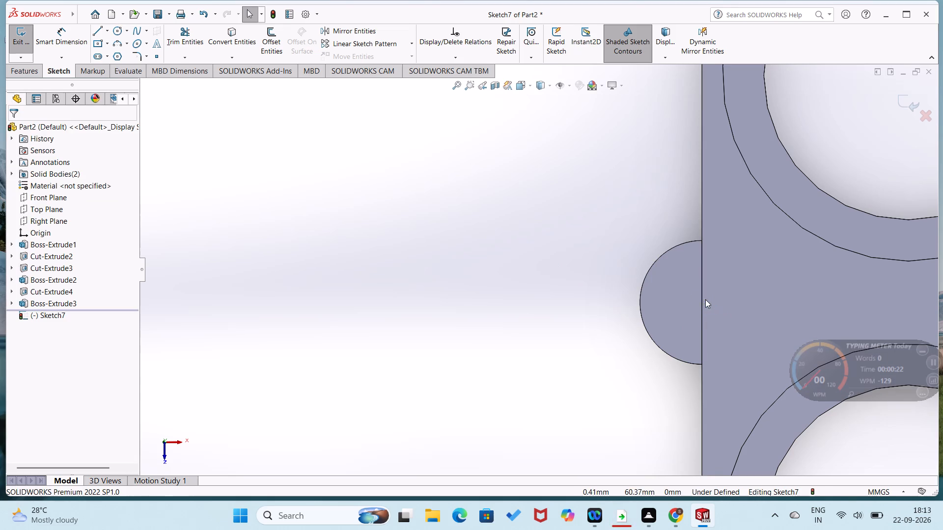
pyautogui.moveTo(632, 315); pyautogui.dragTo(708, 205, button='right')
# Sketch a circle centred on the new tab's arc centre and dimension its diameter as 12 mm.
pyautogui.moveTo(469, 263); pyautogui.dragTo(584, 235, button='right')
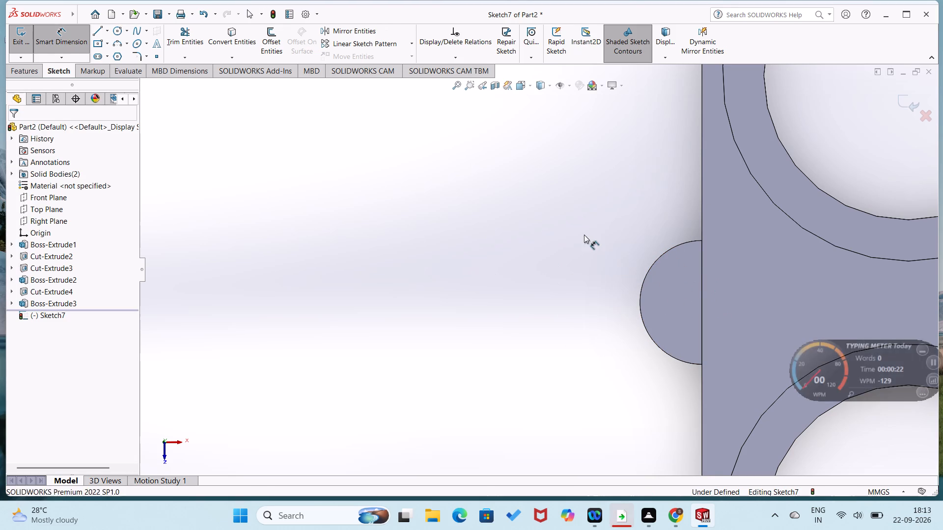
pyautogui.click(700, 301)
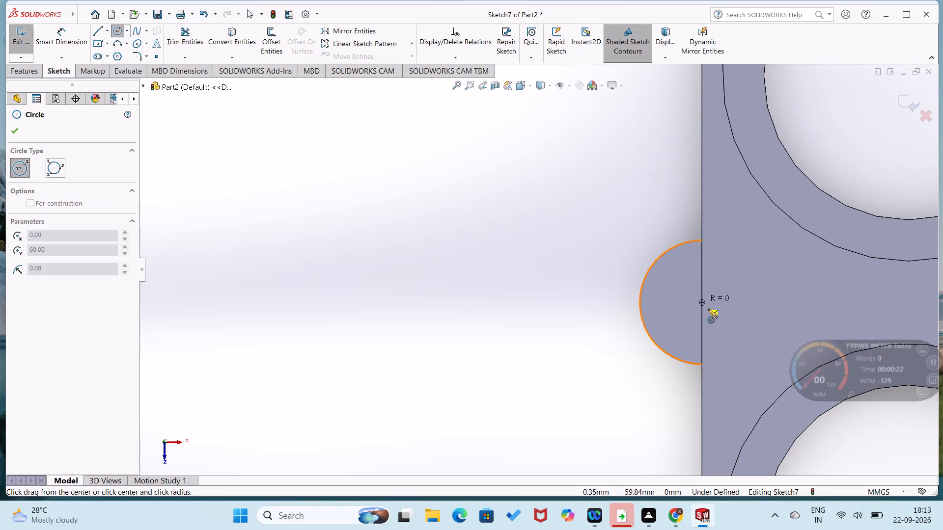
pyautogui.click(717, 322)
pyautogui.moveTo(612, 309); pyautogui.dragTo(639, 188, button='right')
pyautogui.moveTo(625, 271); pyautogui.dragTo(611, 106, button='right')
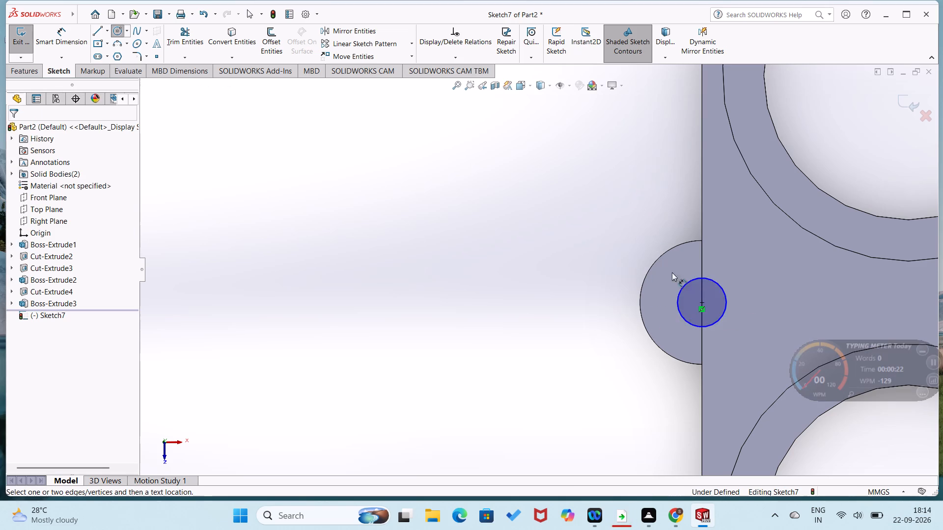
pyautogui.click(681, 289)
pyautogui.click(632, 297)
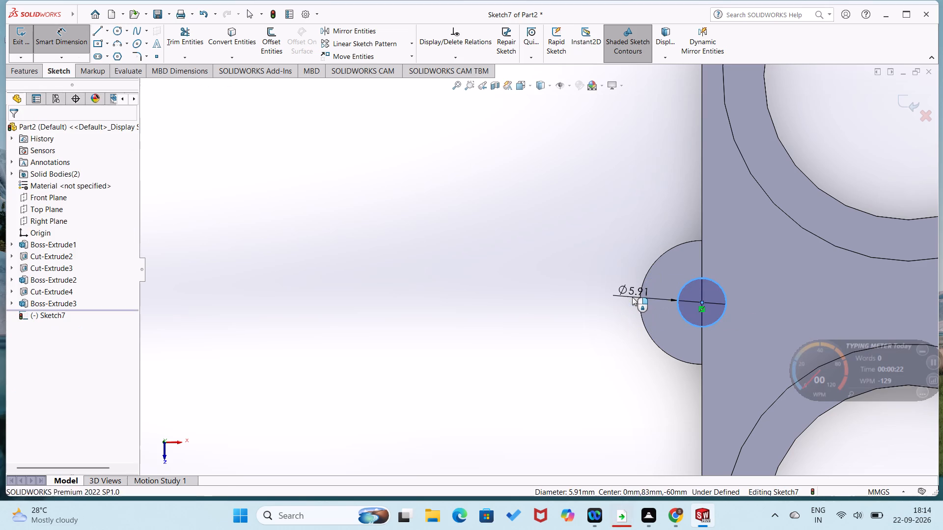
pyautogui.write('12')
pyautogui.press('Return')
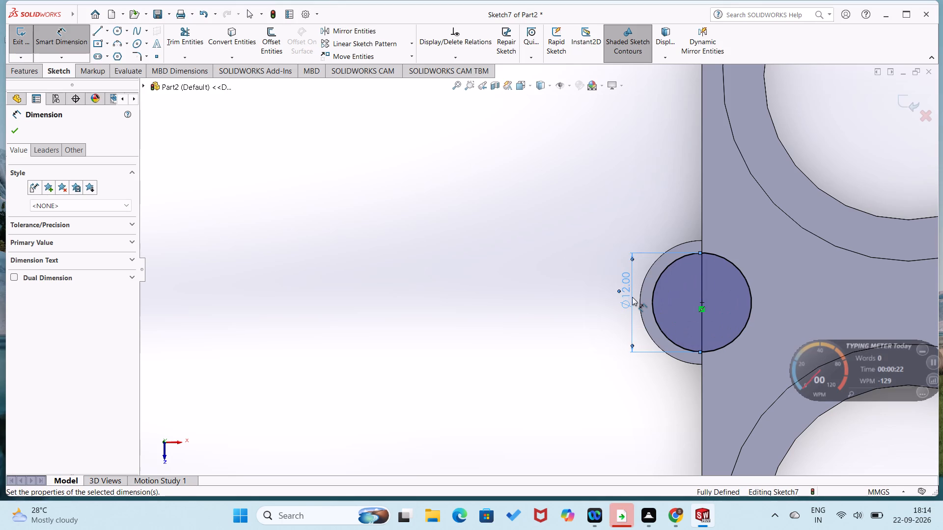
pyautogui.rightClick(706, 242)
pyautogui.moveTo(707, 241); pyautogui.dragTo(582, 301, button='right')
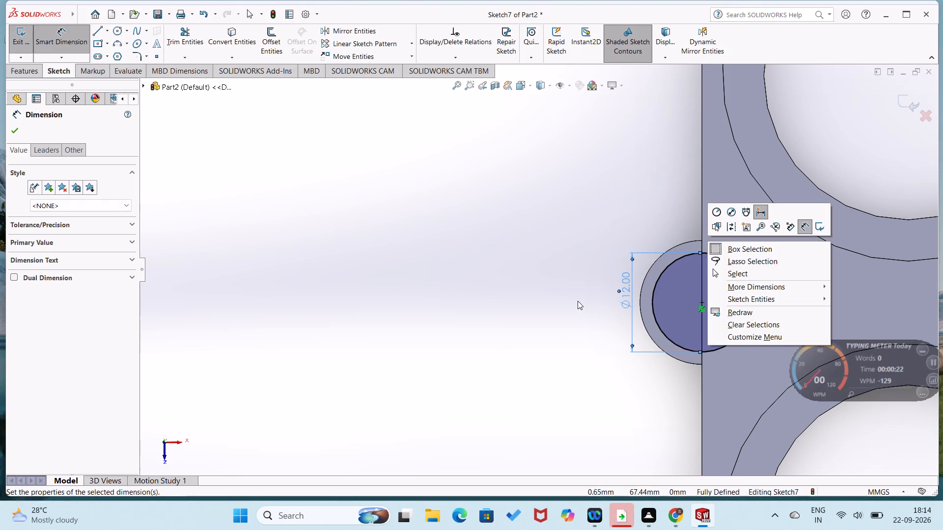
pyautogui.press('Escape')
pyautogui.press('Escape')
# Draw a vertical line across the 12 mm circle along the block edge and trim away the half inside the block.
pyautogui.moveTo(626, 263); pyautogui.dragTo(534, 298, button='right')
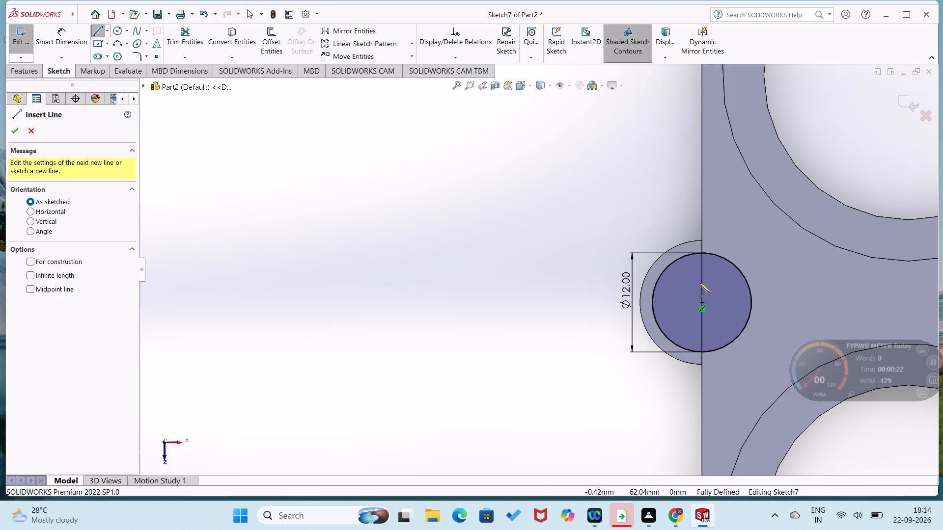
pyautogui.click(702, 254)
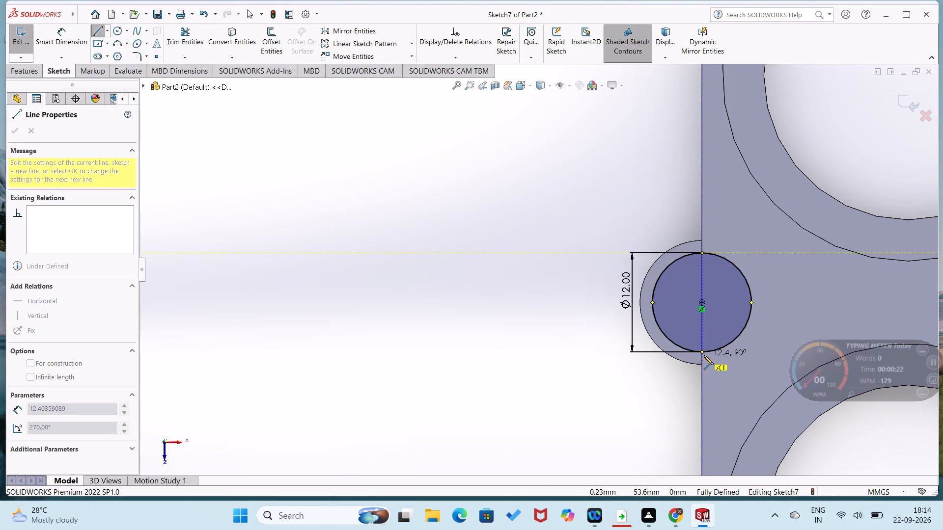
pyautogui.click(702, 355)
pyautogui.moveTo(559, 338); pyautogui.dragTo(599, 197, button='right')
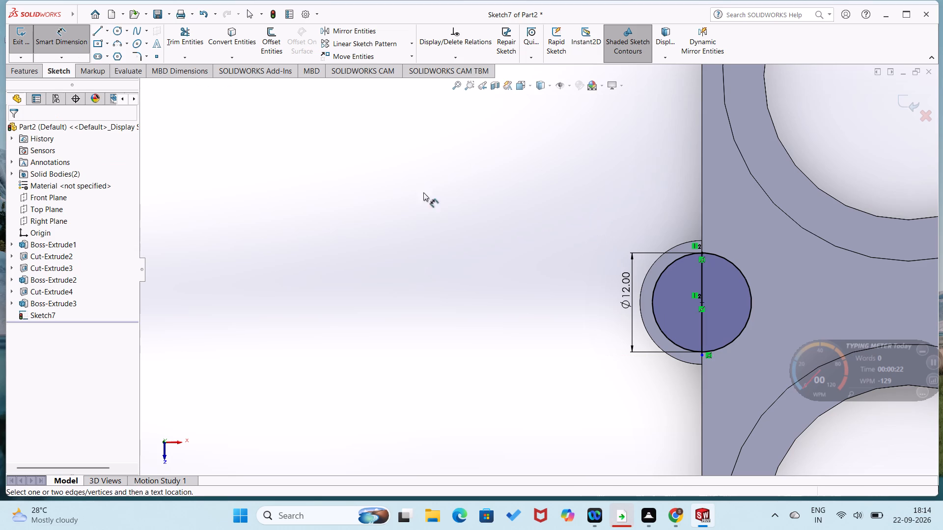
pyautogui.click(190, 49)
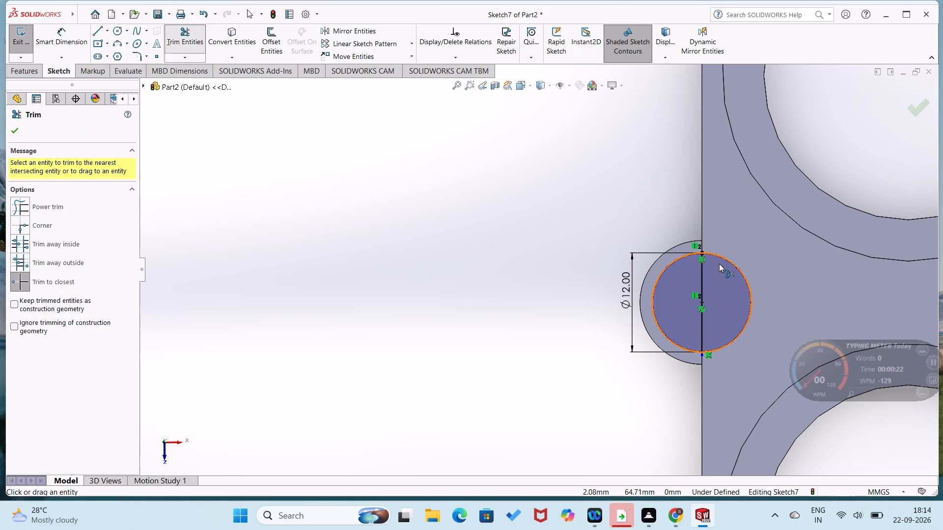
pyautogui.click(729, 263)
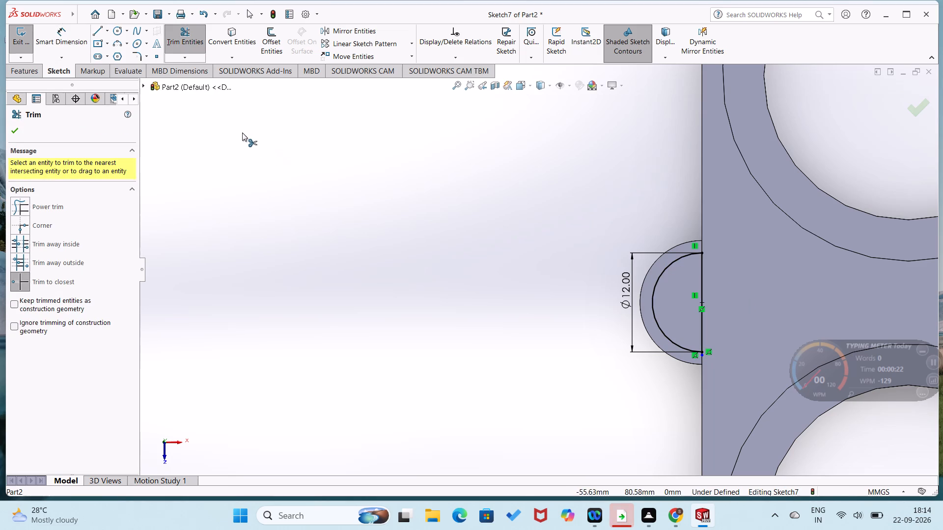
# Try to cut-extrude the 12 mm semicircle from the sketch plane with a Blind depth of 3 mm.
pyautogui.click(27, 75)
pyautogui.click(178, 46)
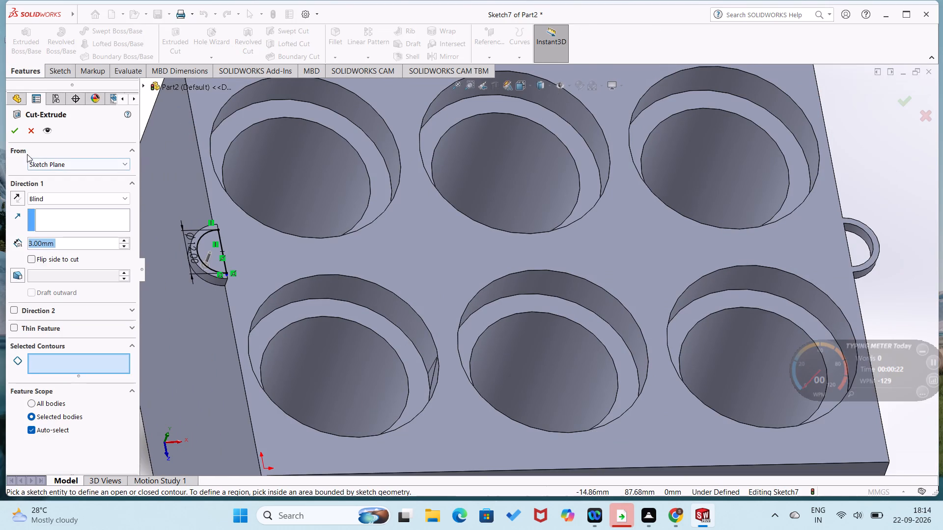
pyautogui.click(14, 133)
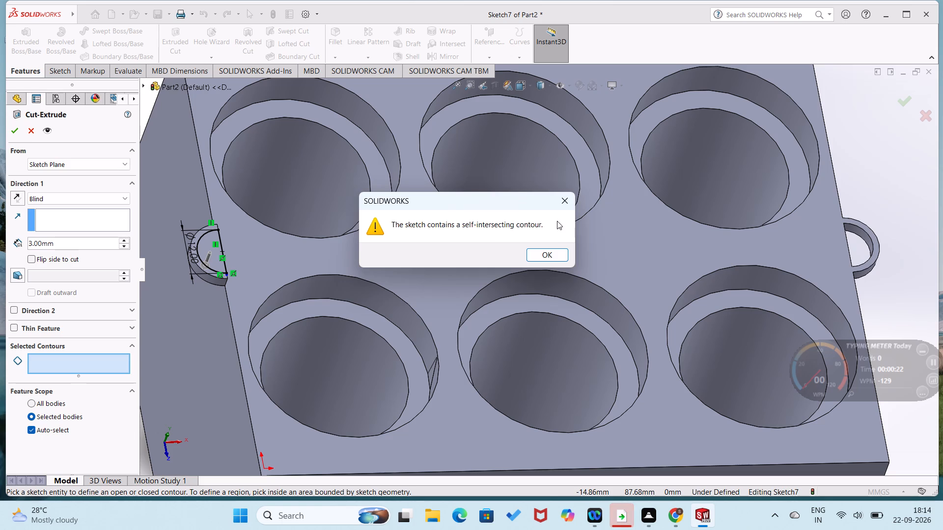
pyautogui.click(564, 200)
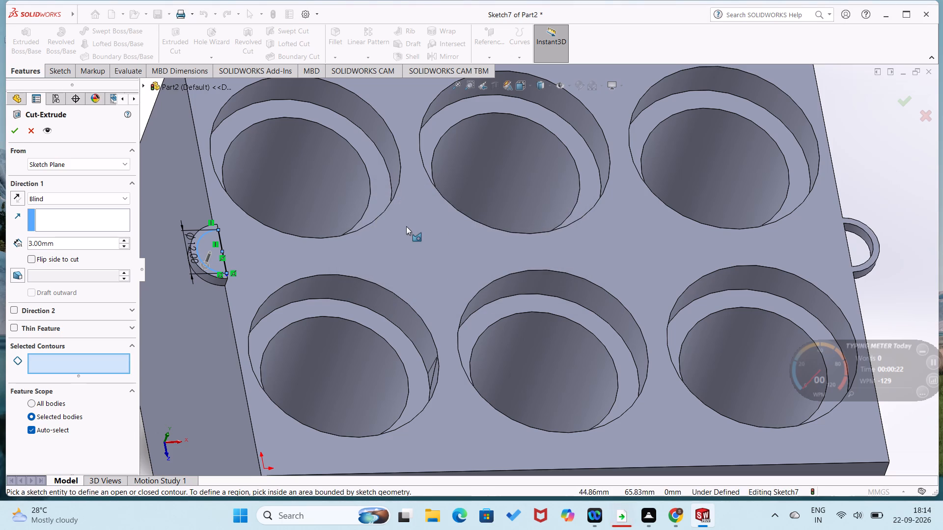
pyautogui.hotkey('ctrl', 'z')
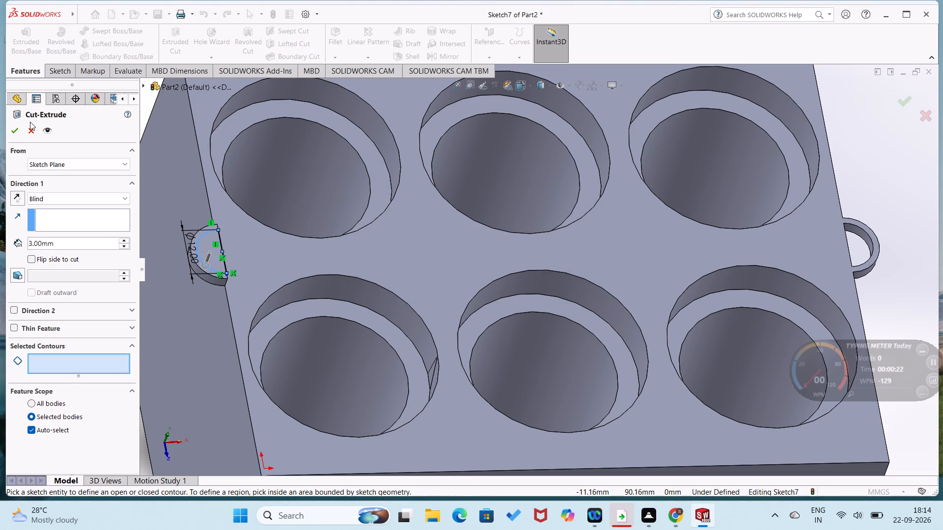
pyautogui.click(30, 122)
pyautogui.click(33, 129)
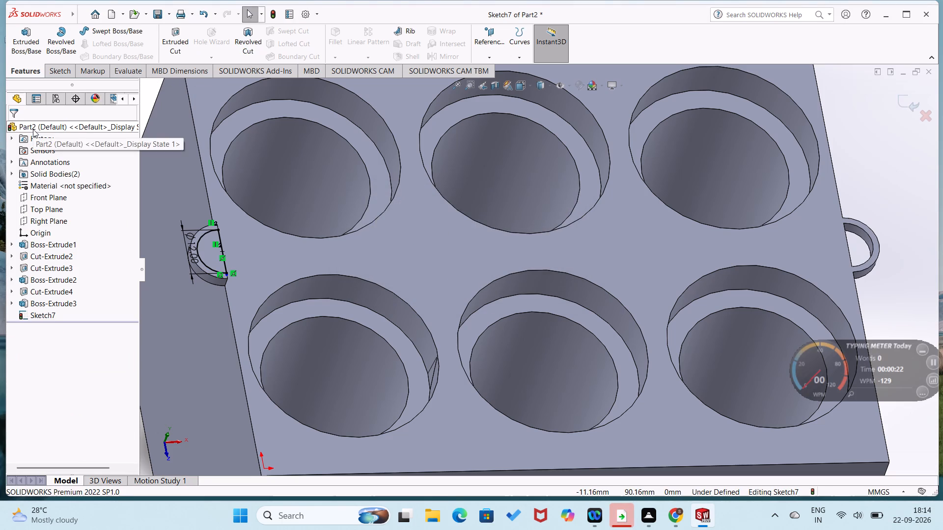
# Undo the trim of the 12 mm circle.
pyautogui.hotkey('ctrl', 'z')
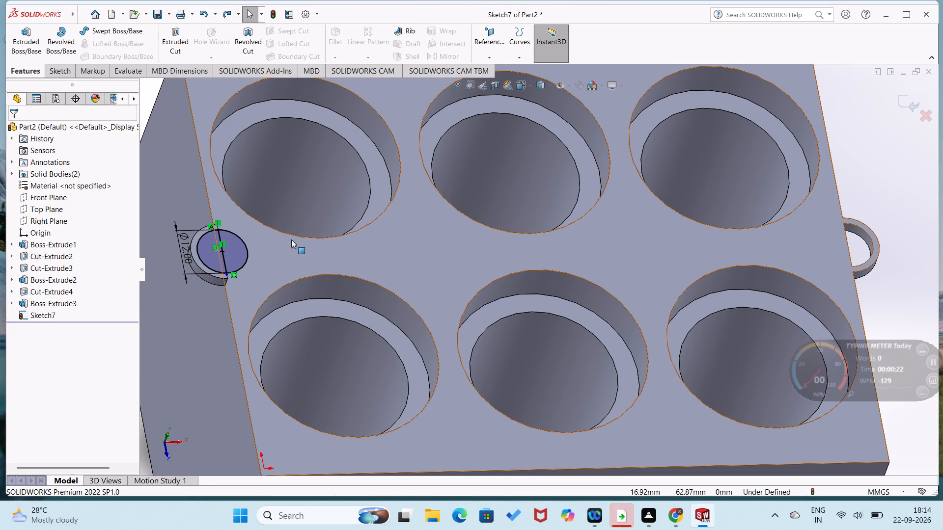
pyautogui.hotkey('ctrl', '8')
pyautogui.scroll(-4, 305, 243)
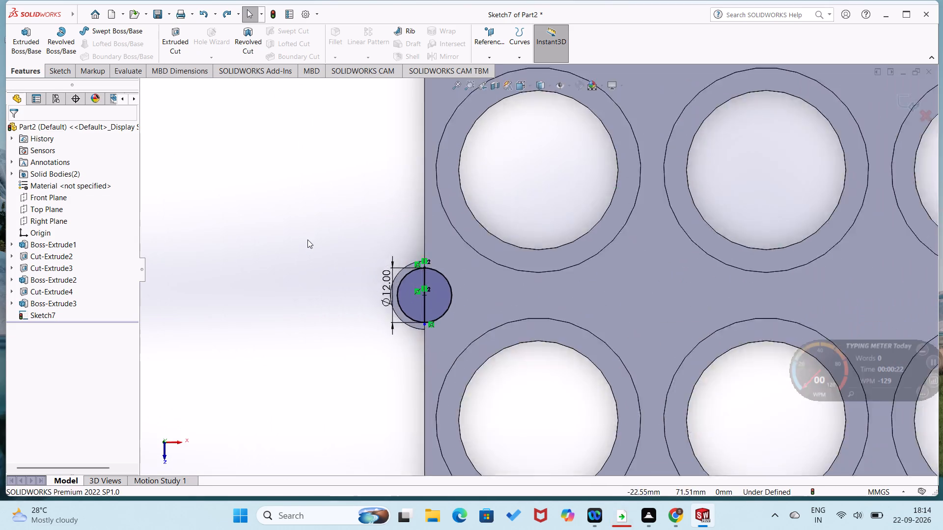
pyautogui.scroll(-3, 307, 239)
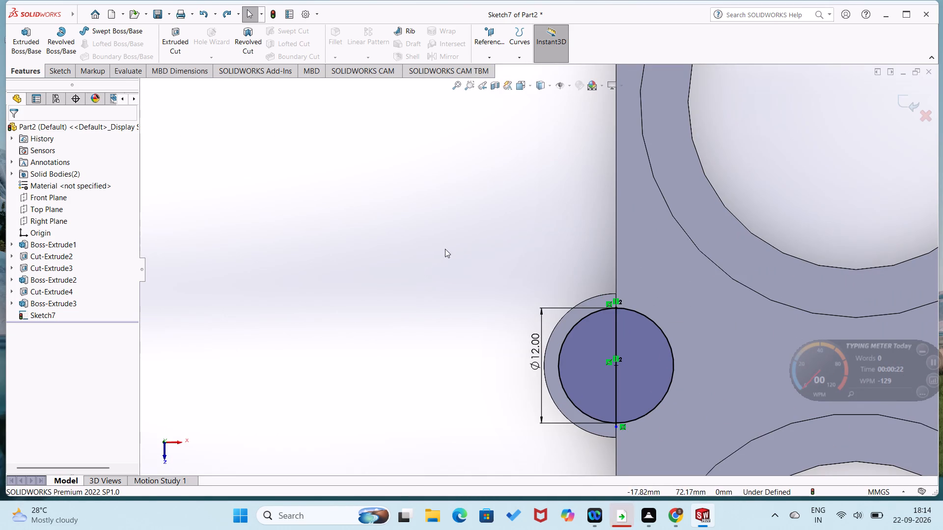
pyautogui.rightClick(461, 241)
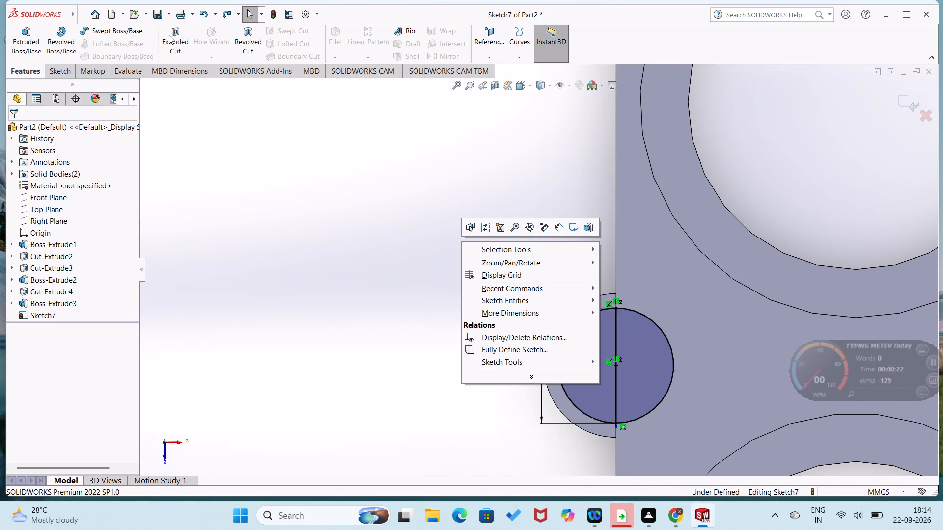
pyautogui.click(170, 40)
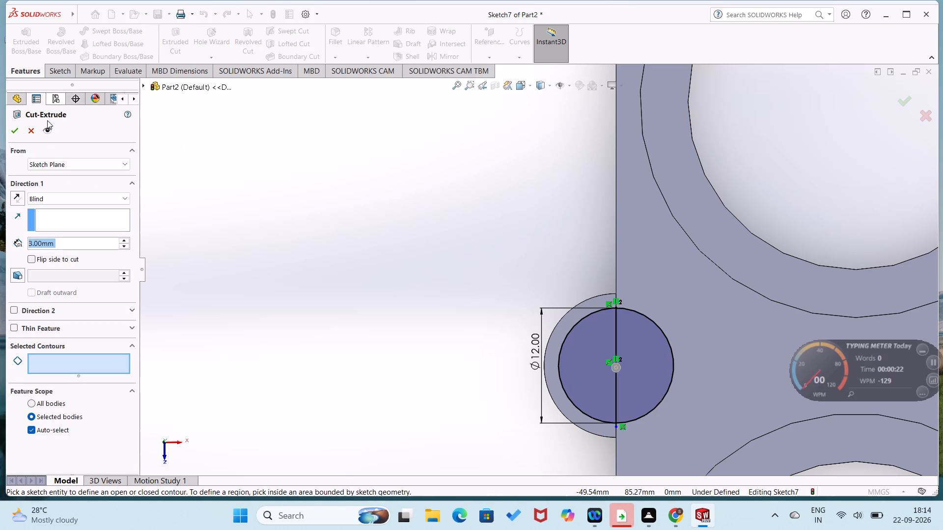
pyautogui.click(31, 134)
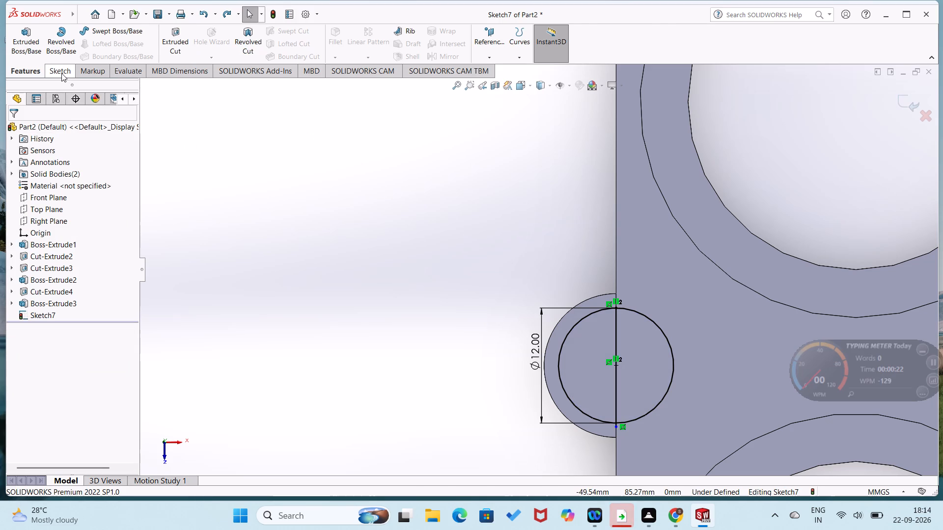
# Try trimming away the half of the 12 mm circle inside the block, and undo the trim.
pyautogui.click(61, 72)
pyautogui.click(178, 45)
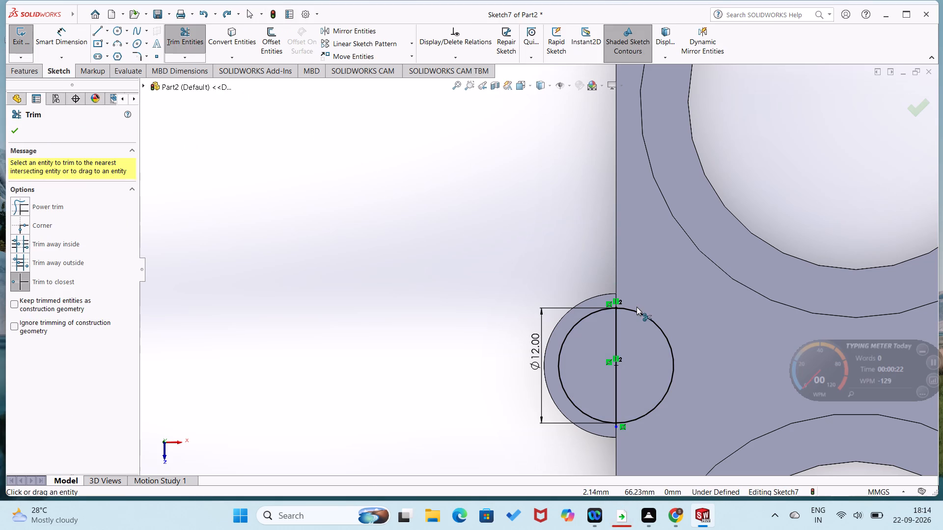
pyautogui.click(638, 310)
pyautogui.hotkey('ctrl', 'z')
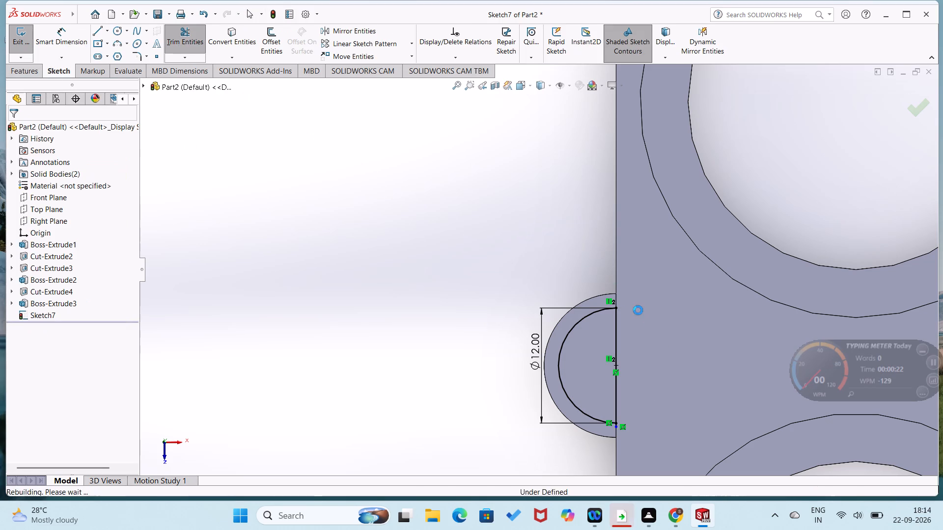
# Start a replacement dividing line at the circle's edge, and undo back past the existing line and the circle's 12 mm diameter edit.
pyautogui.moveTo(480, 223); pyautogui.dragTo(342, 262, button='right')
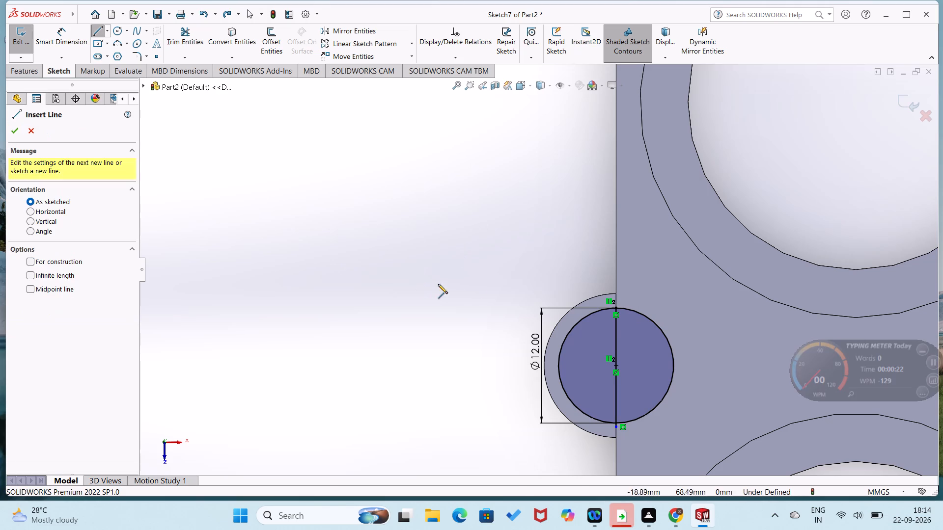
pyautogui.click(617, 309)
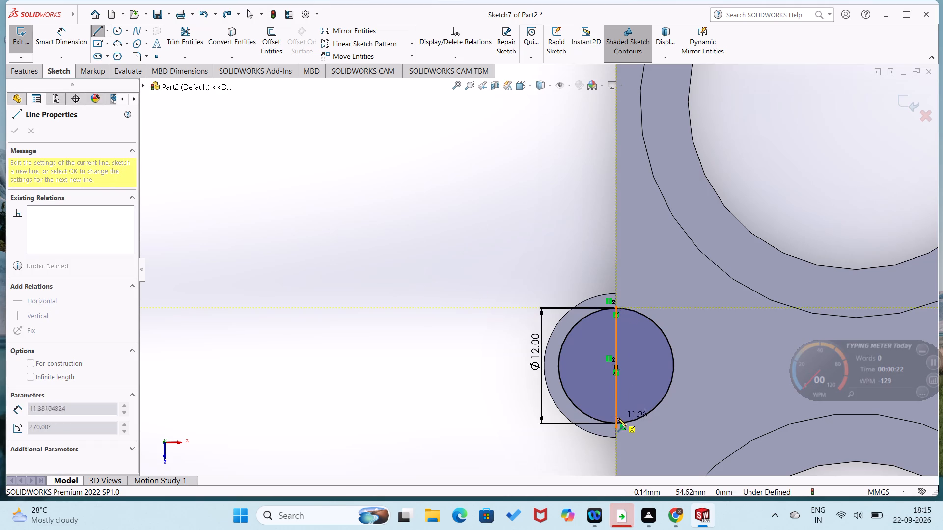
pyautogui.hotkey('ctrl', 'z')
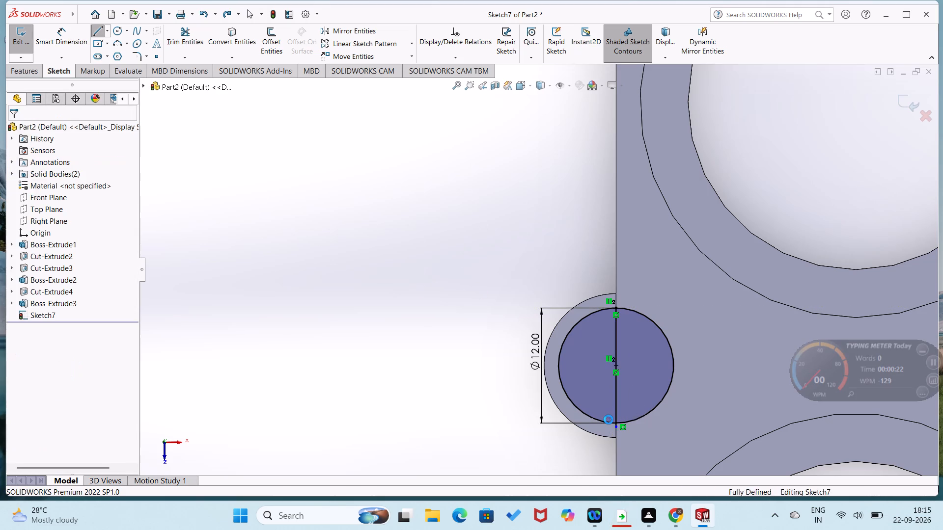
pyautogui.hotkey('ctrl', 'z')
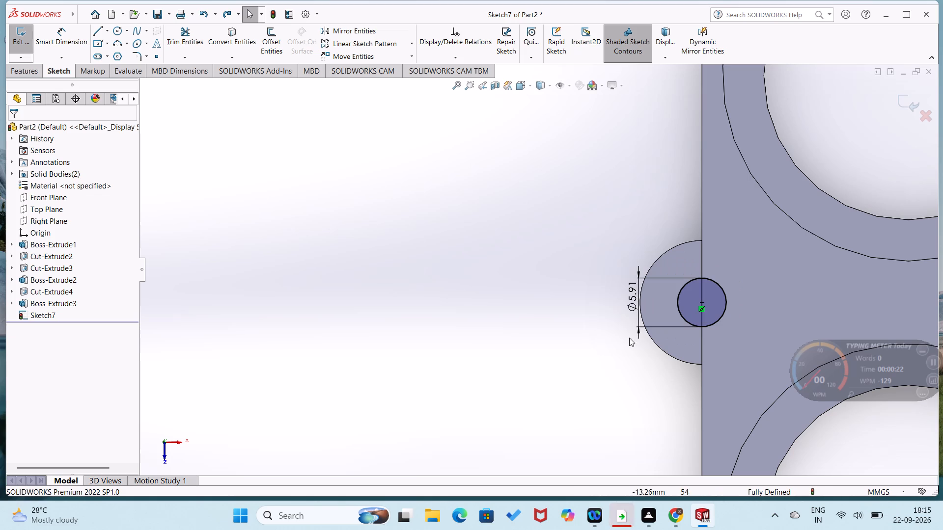
# Set the diameter of the circle on the new tab to 12 mm.
pyautogui.click(637, 302)
pyautogui.click(637, 302)
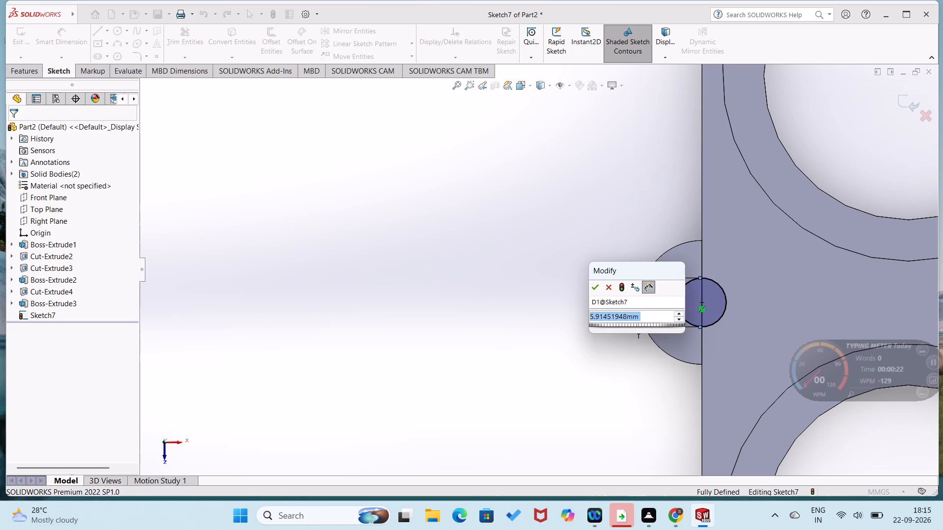
pyautogui.write('12')
pyautogui.press('Return')
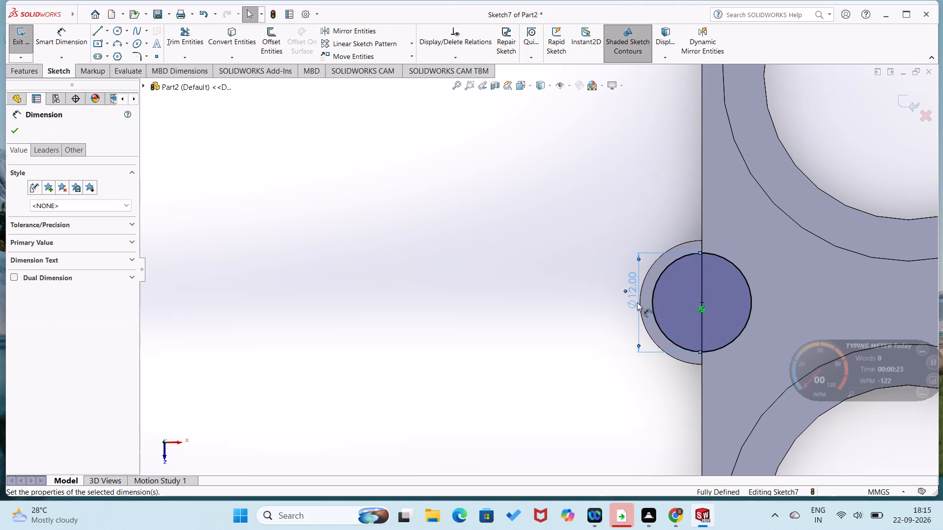
# Draw a vertical line across the 12 mm circle between its two edge points and trim away the half inside the block.
pyautogui.moveTo(557, 202); pyautogui.dragTo(403, 275, button='right')
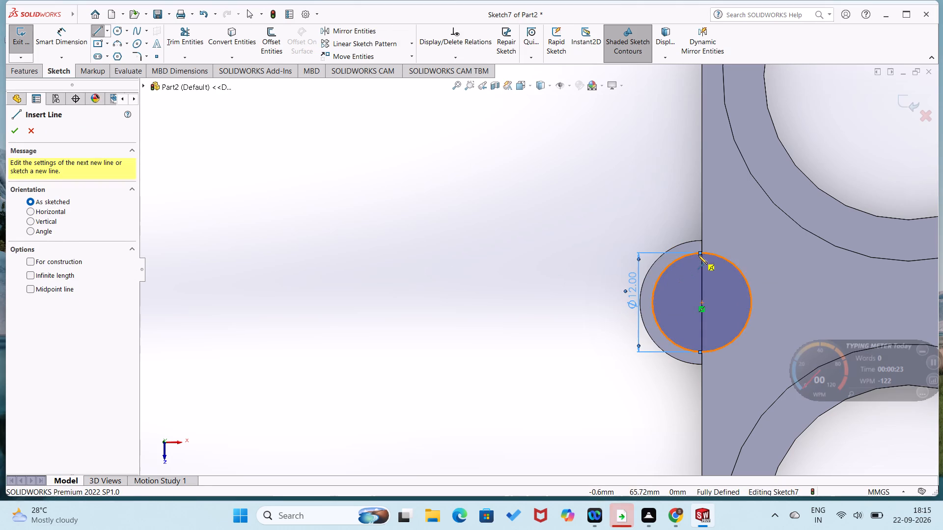
pyautogui.press('Escape')
pyautogui.moveTo(646, 222); pyautogui.dragTo(512, 269, button='right')
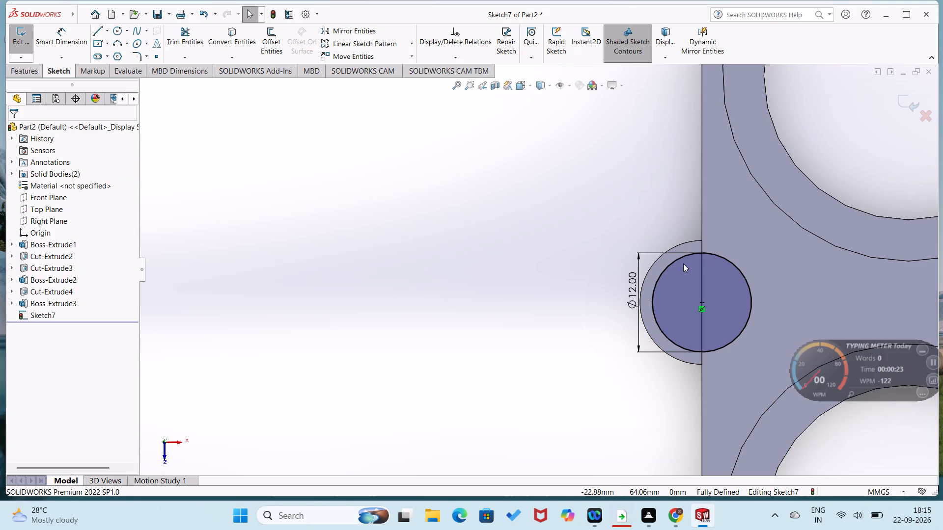
pyautogui.click(702, 251)
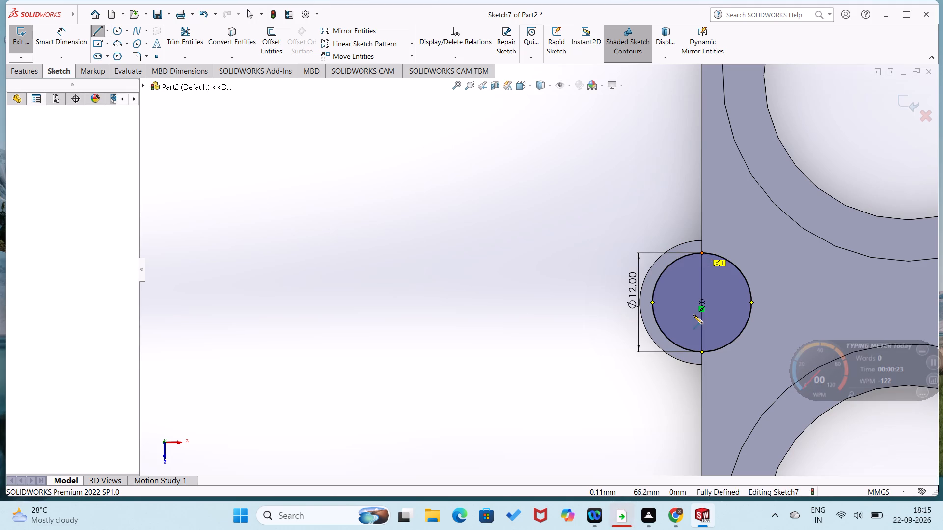
pyautogui.click(703, 350)
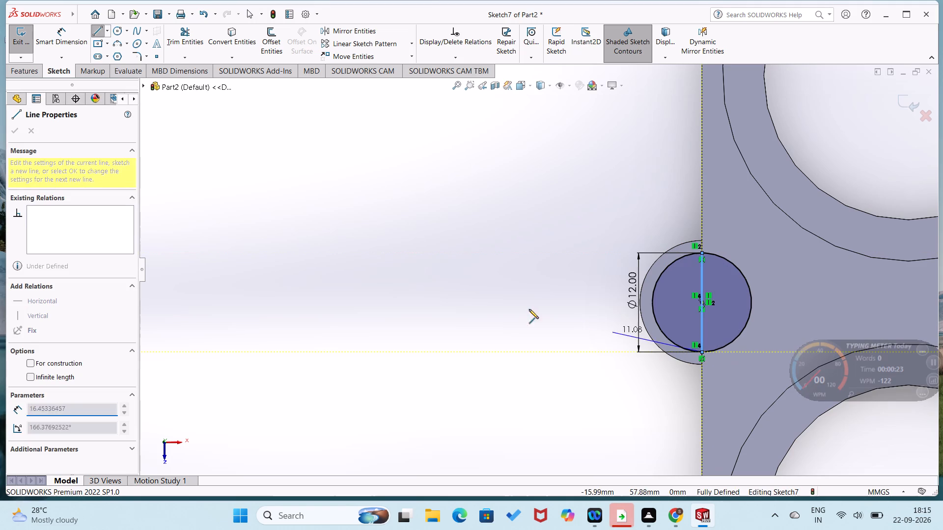
pyautogui.moveTo(509, 298); pyautogui.dragTo(547, 217, button='right')
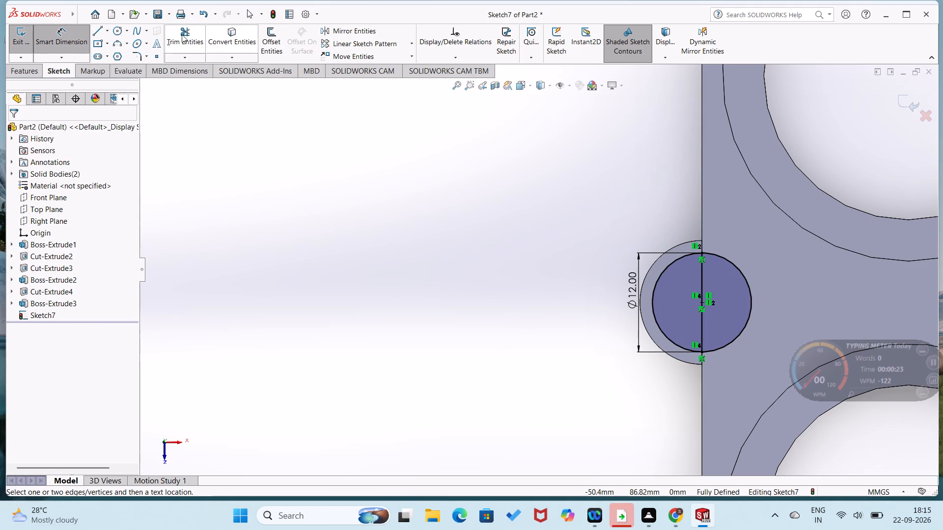
pyautogui.click(182, 34)
pyautogui.click(731, 262)
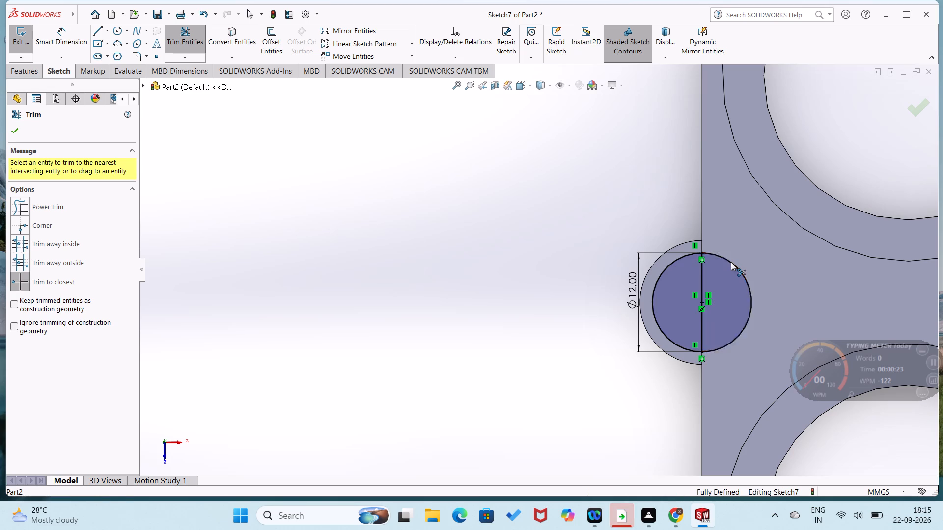
# Cut-extrude the 12 mm semicircle through the tab from the sketch plane with a Blind depth of 3 mm.
pyautogui.click(14, 72)
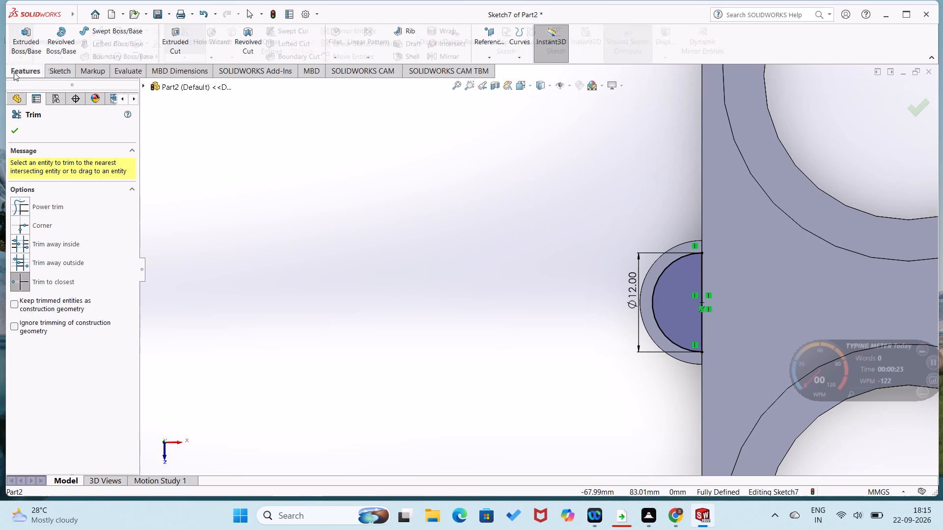
pyautogui.click(185, 41)
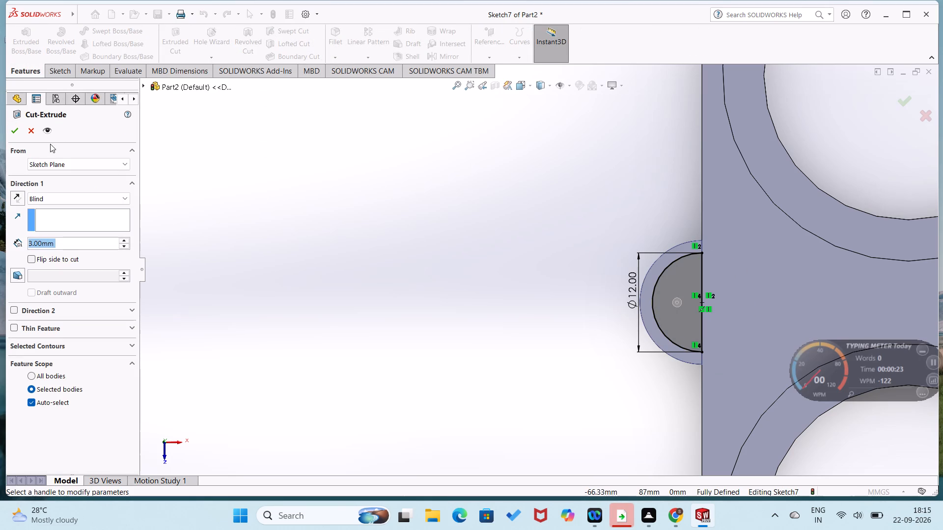
pyautogui.click(18, 134)
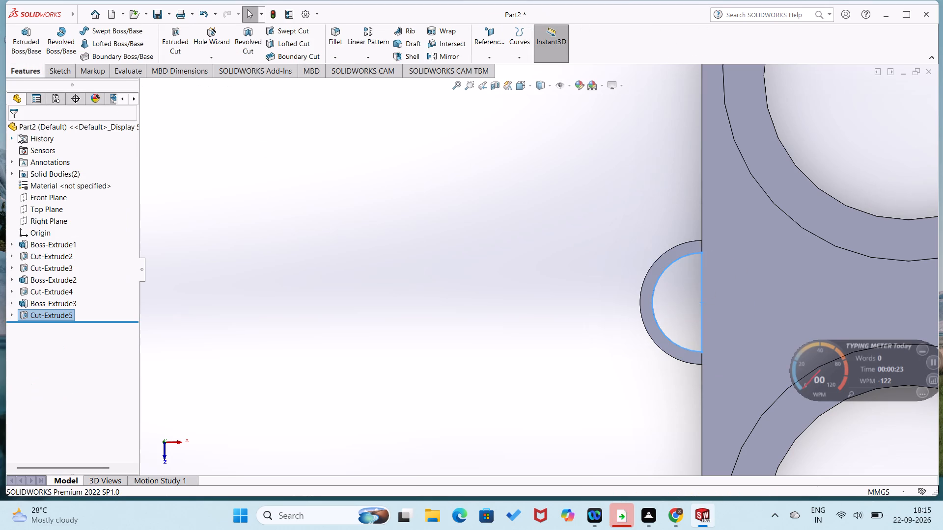
# Start a new sketch on the block's front 150 x 80 mm side face.
pyautogui.scroll(8, 200, 236)
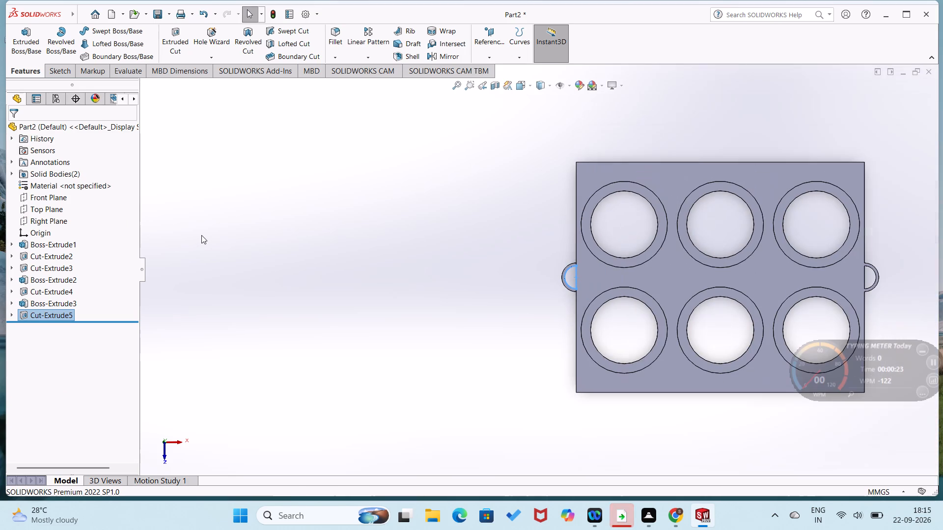
pyautogui.click(266, 226)
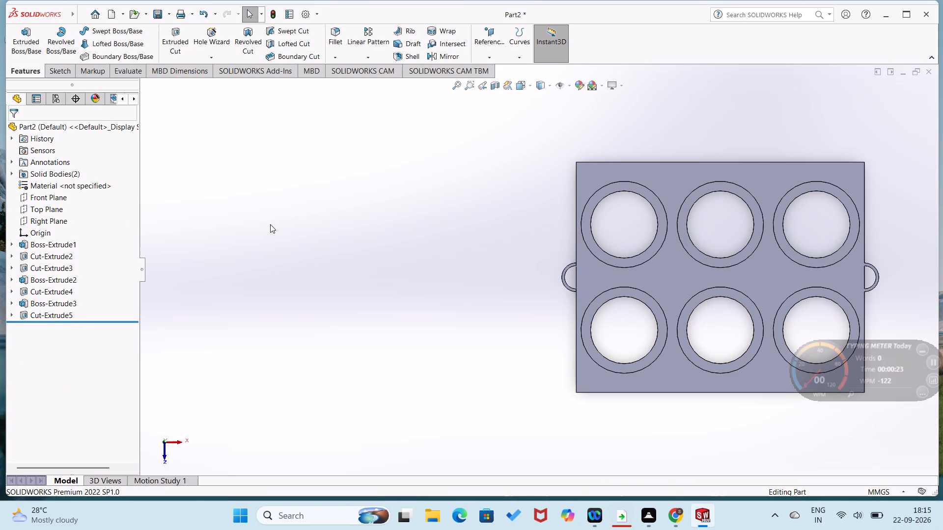
pyautogui.moveTo(339, 248); pyautogui.dragTo(391, 131, button='middle')
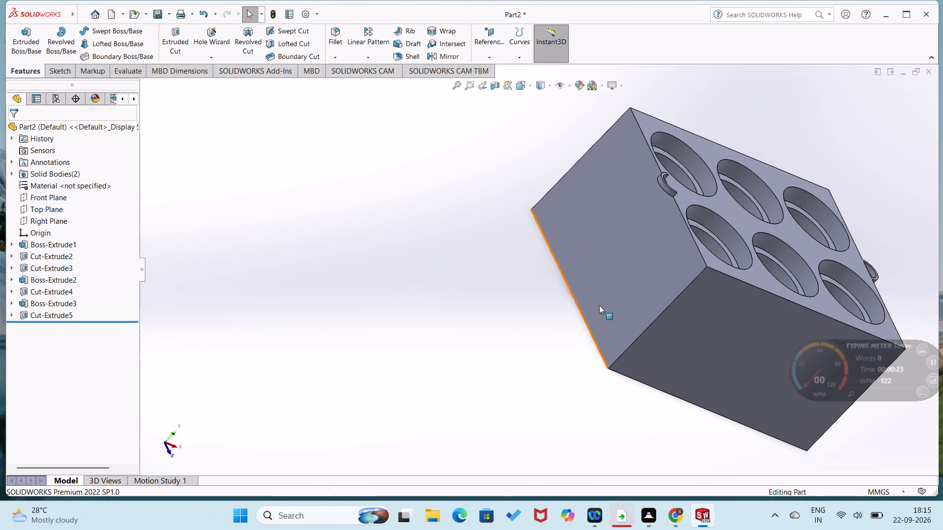
pyautogui.rightClick(715, 331)
pyautogui.click(743, 291)
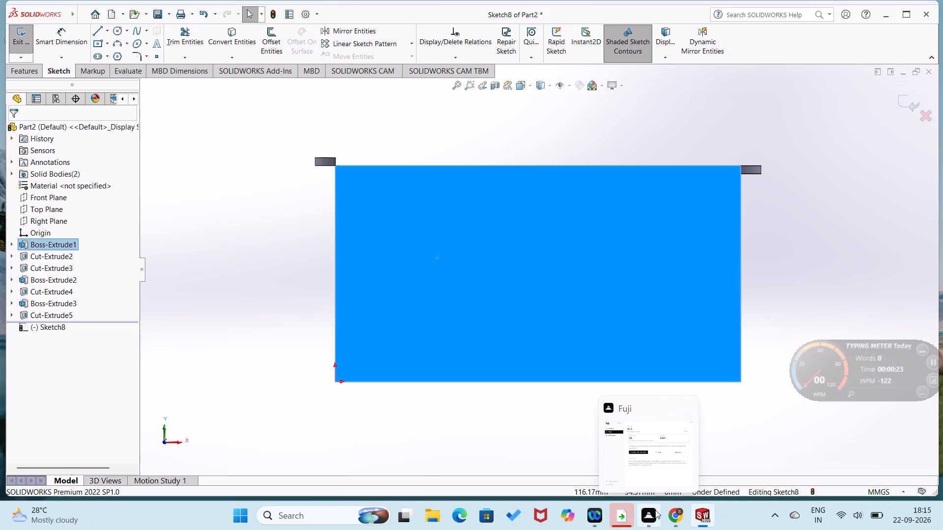
pyautogui.click(250, 315)
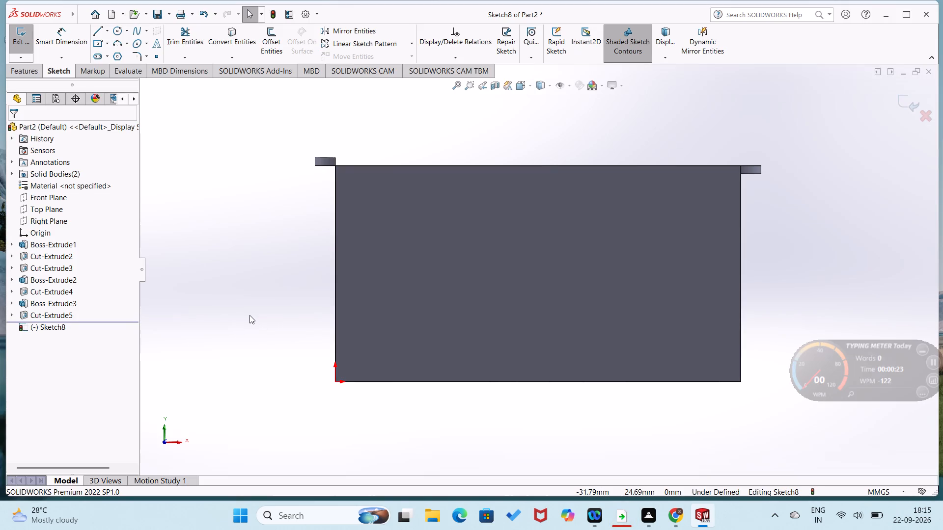
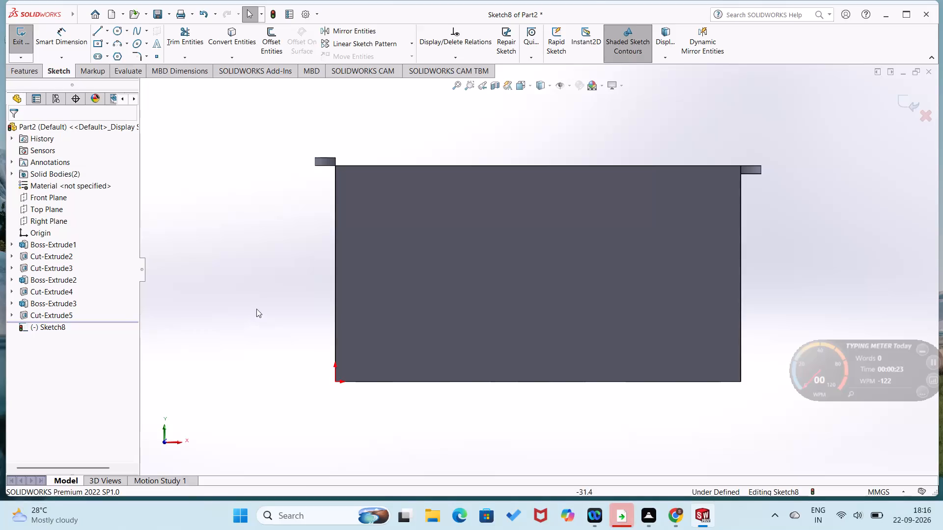
# Draw a closed rectangle of four lines about 99 mm wide and 31 mm high inside the block's front face.
pyautogui.moveTo(286, 289); pyautogui.dragTo(187, 343, button='right')
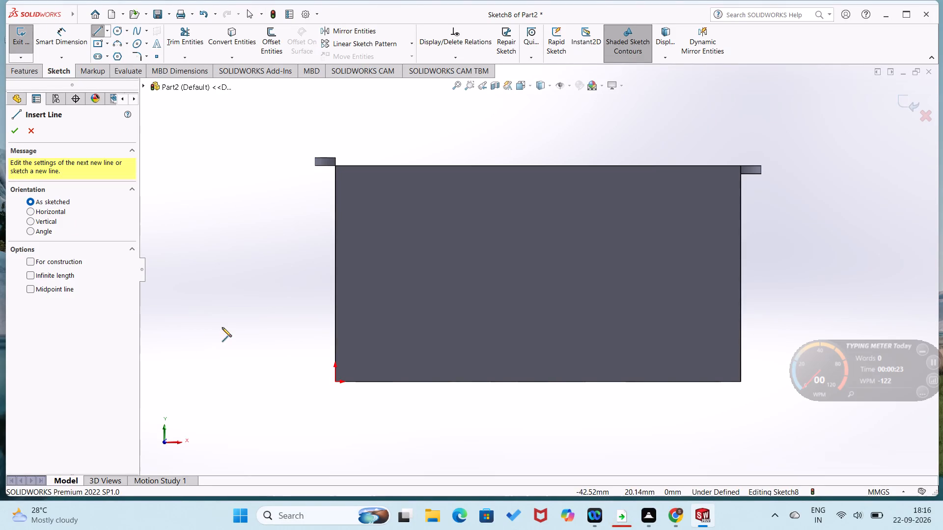
pyautogui.click(412, 309)
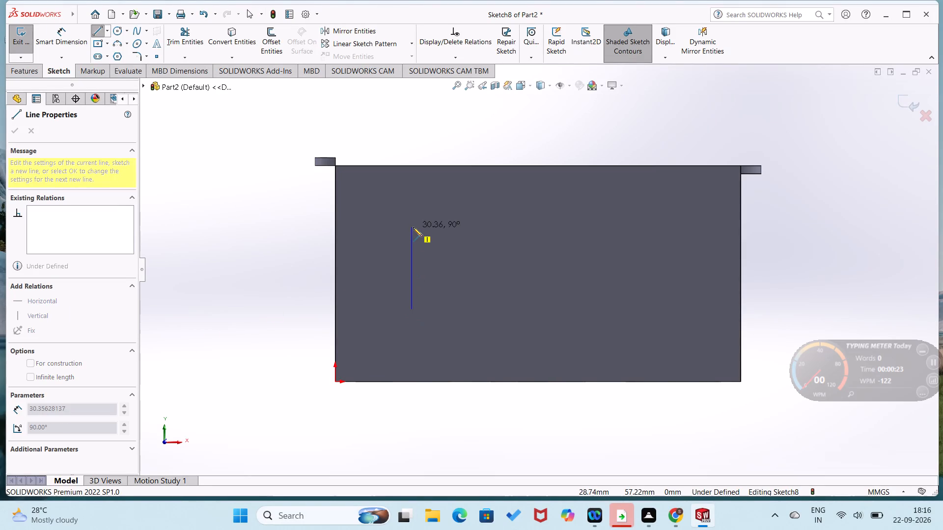
pyautogui.click(410, 226)
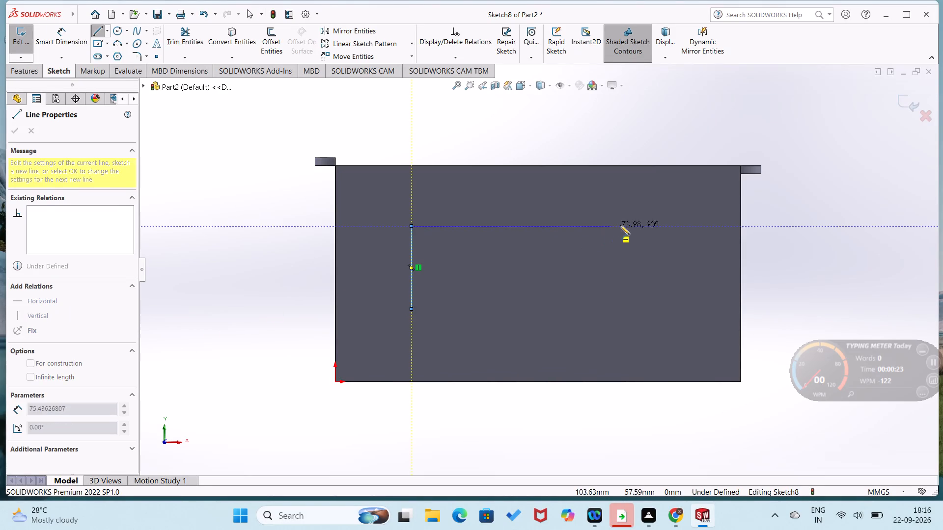
pyautogui.click(678, 228)
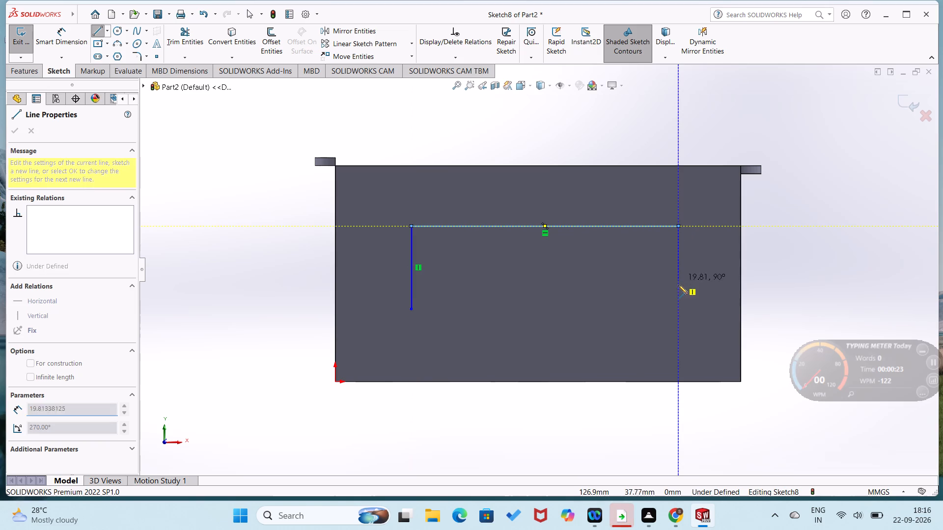
pyautogui.click(679, 312)
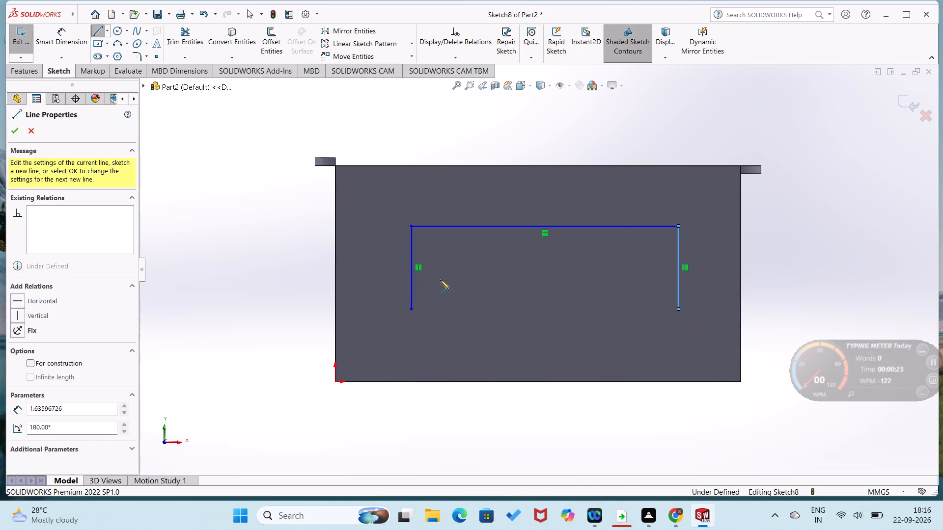
pyautogui.click(413, 311)
# Dimension the horizontal distance from the origin to the rectangle's lower-left corner as 40 mm.
pyautogui.moveTo(363, 336); pyautogui.dragTo(412, 233, button='right')
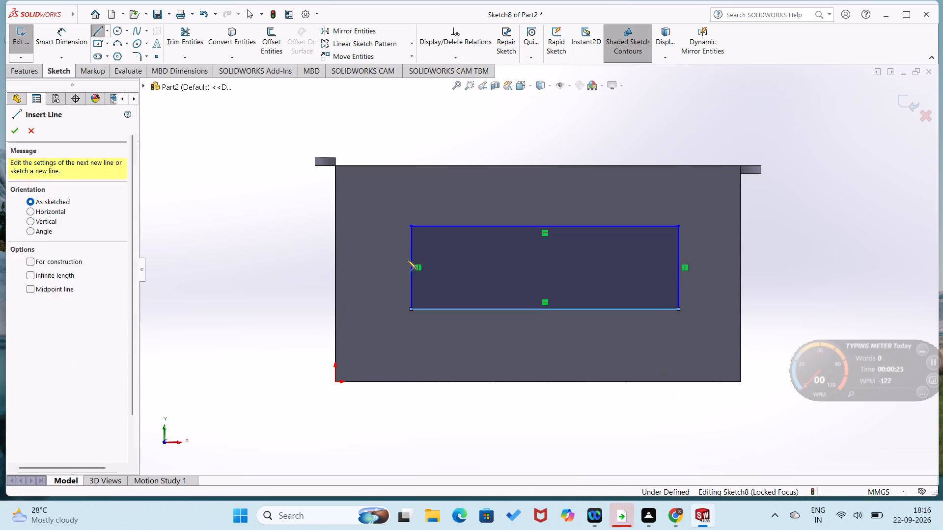
pyautogui.click(336, 382)
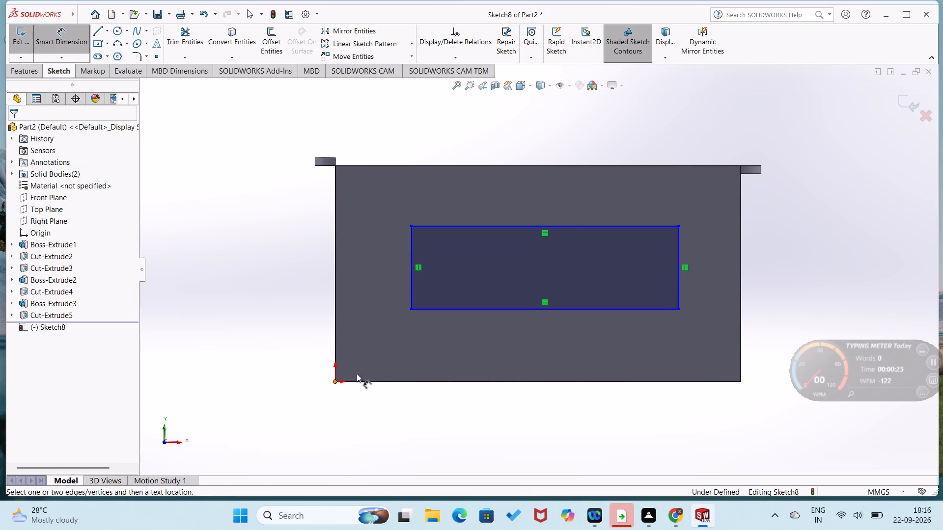
pyautogui.click(413, 308)
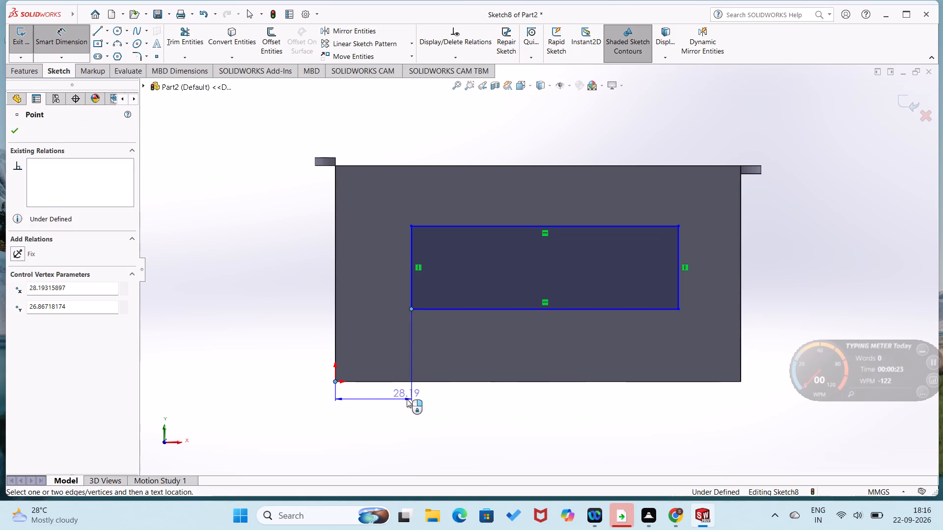
pyautogui.click(406, 403)
pyautogui.write('40')
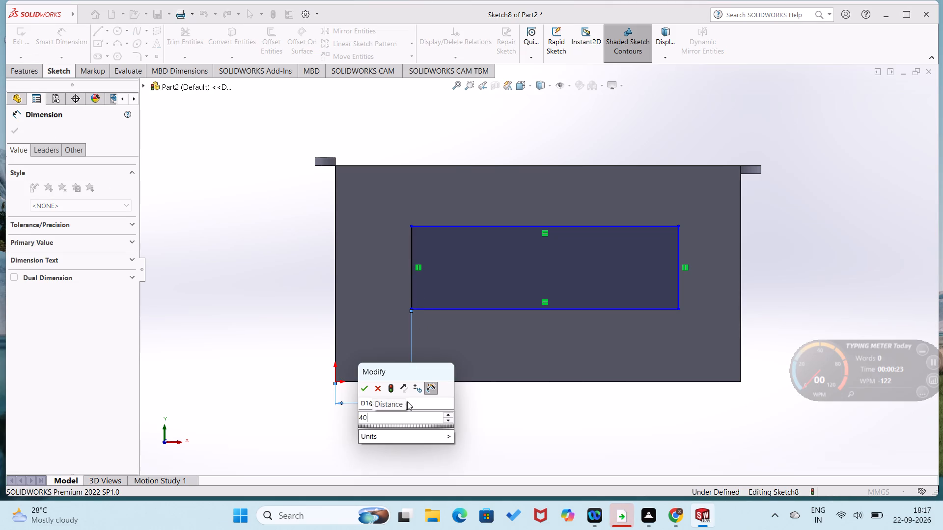
pyautogui.press('Return')
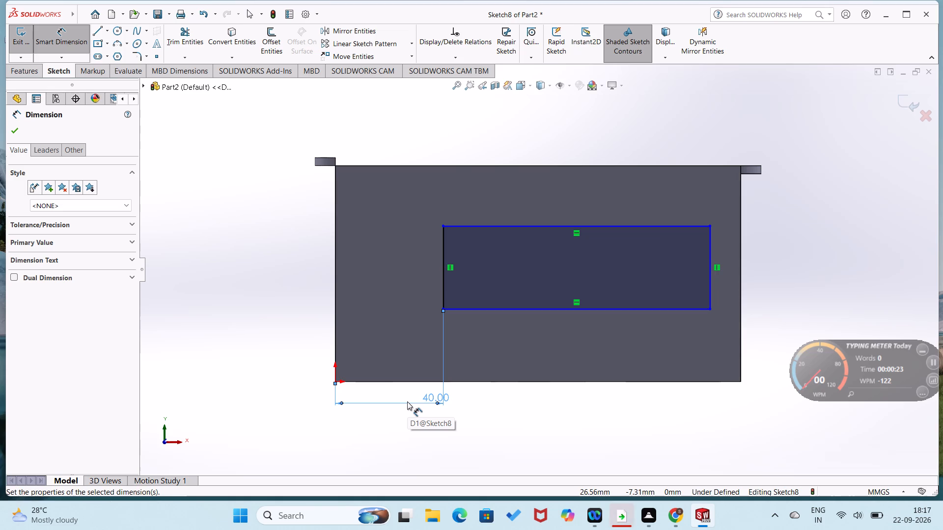
# Set the horizontal distance from the origin to the rectangle's lower-left corner to 30 mm.
pyautogui.doubleClick(424, 395)
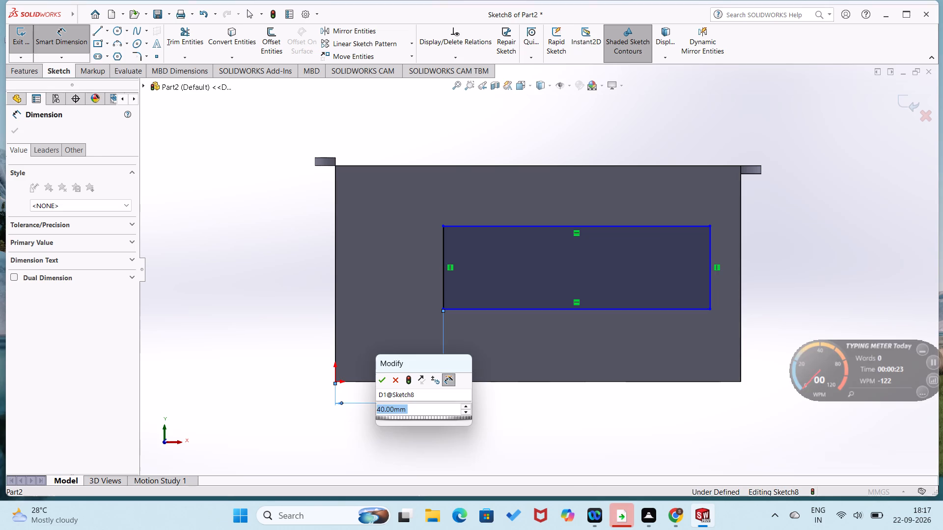
pyautogui.write('30')
pyautogui.press('Return')
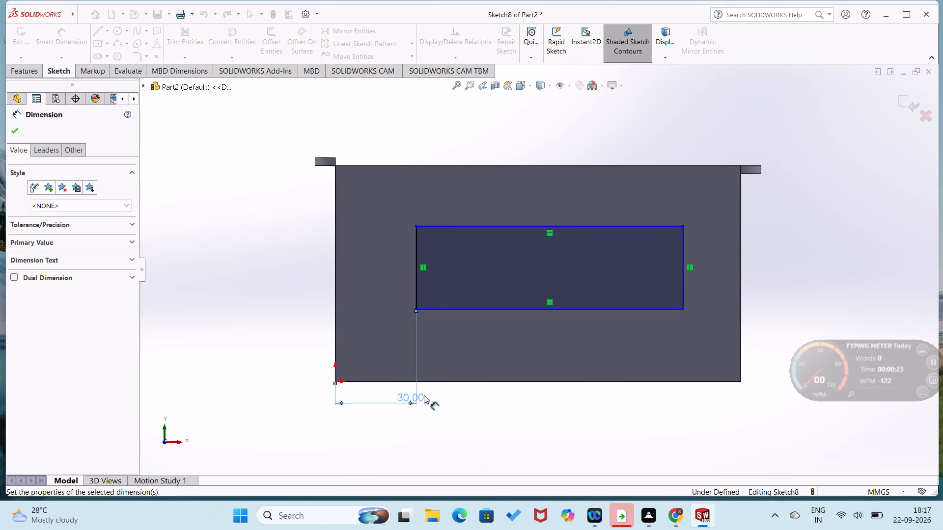
pyautogui.click(235, 355)
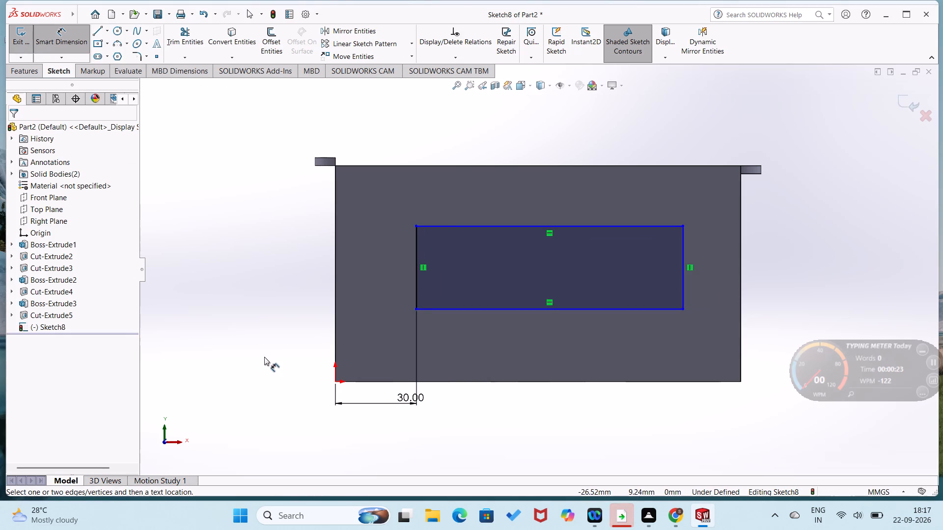
# Dimension the horizontal distance from the origin to the rectangle's lower-right corner as 125 mm.
pyautogui.moveTo(336, 381); pyautogui.dragTo(352, 378)
pyautogui.click(682, 309)
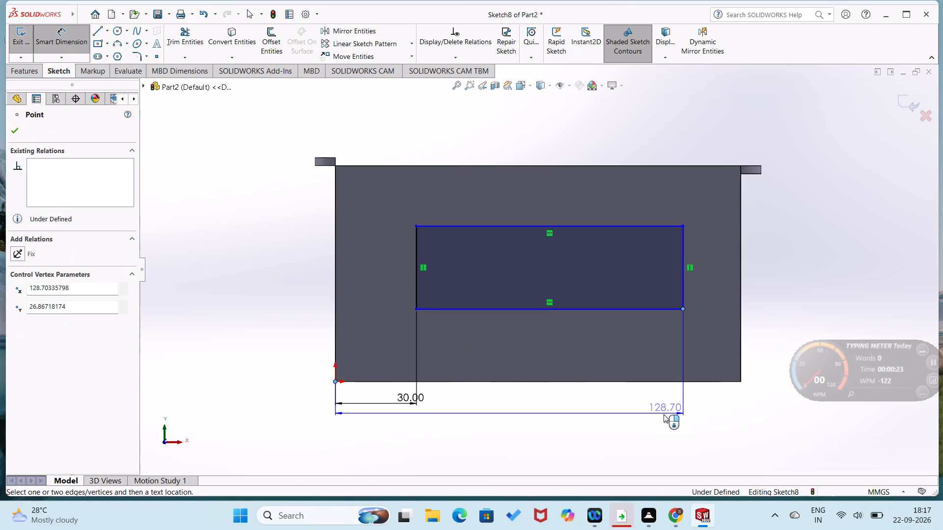
pyautogui.click(659, 416)
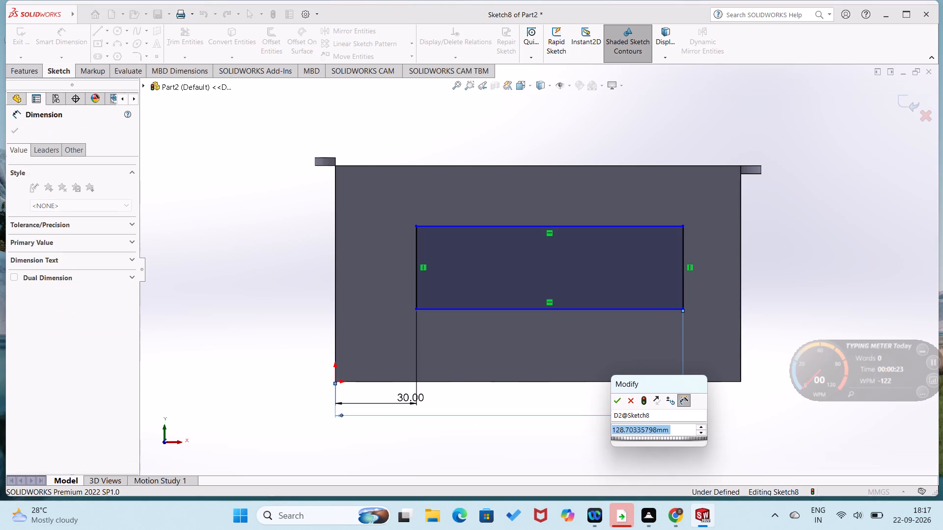
pyautogui.write('125')
pyautogui.press('Return')
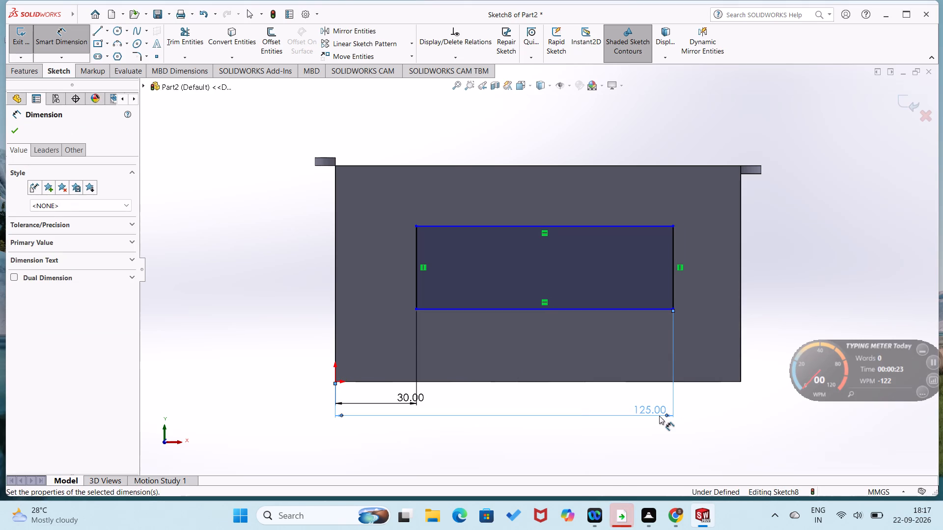
pyautogui.click(613, 425)
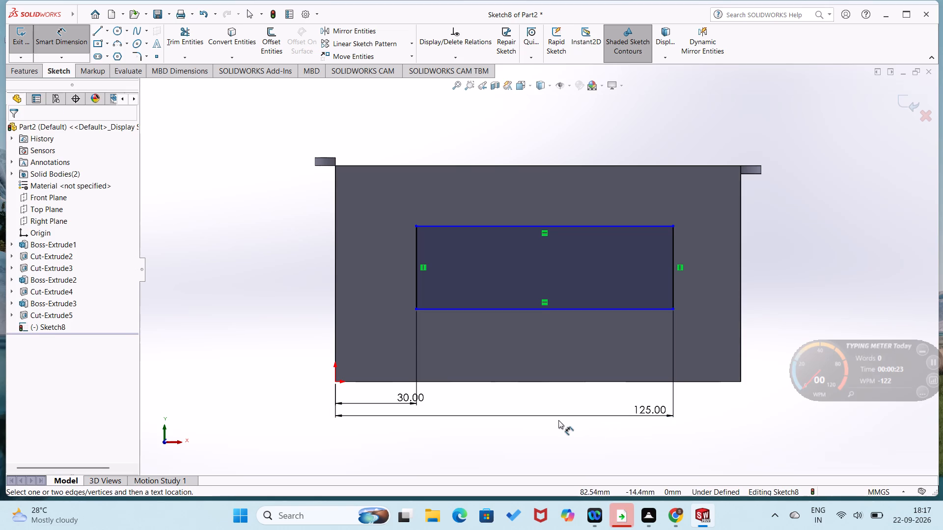
# Dimension the vertical distance from the origin to the rectangle's bottom line as 10 mm.
pyautogui.click(335, 382)
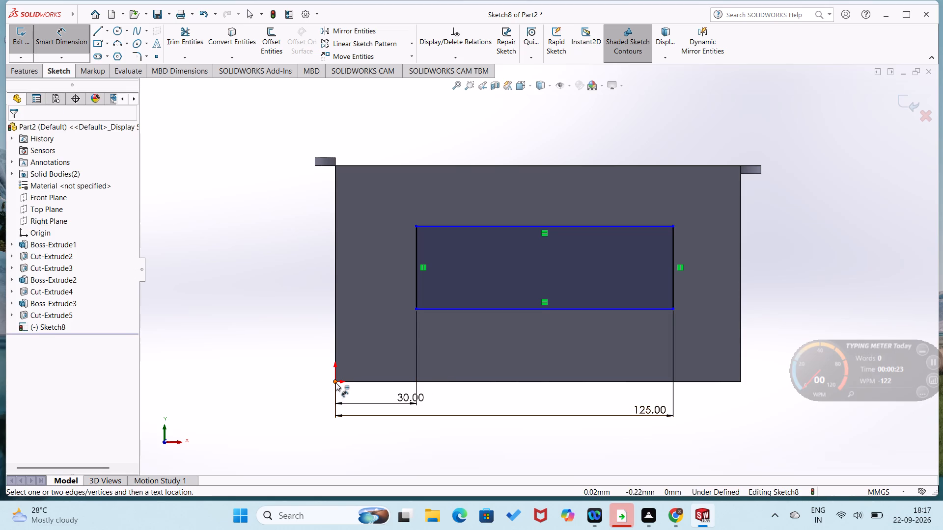
pyautogui.click(438, 307)
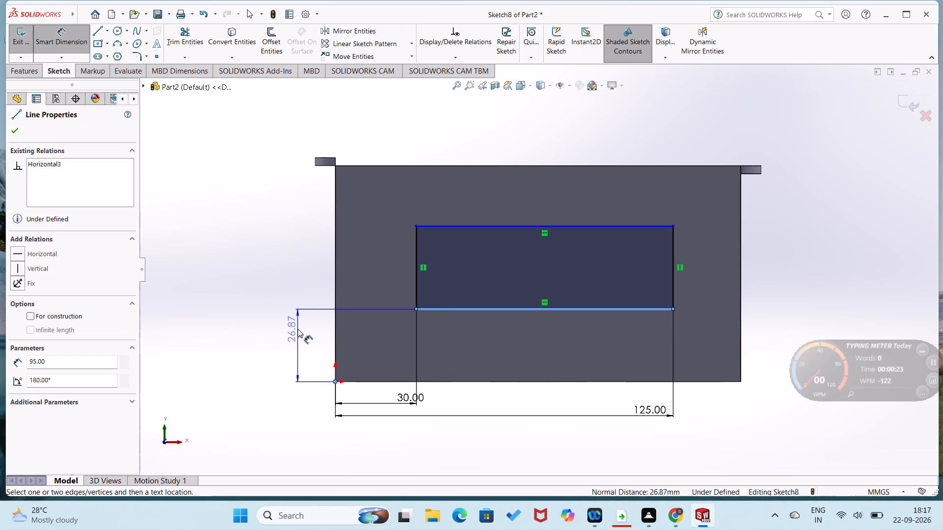
pyautogui.click(298, 329)
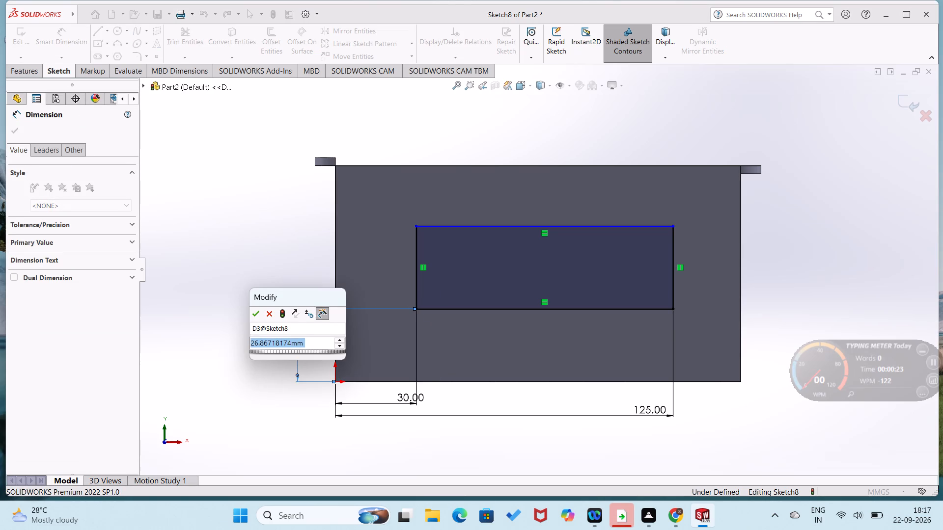
pyautogui.write('10')
pyautogui.press('Return')
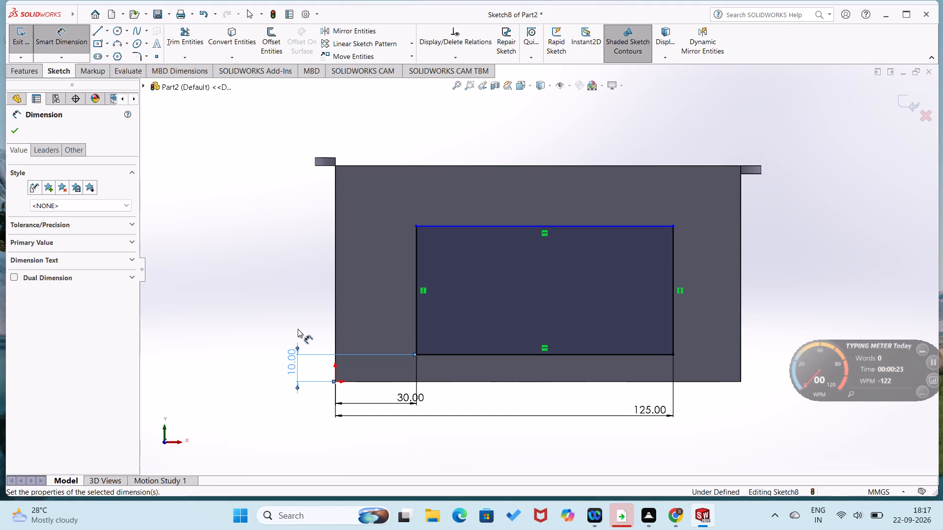
pyautogui.click(285, 365)
pyautogui.click(284, 388)
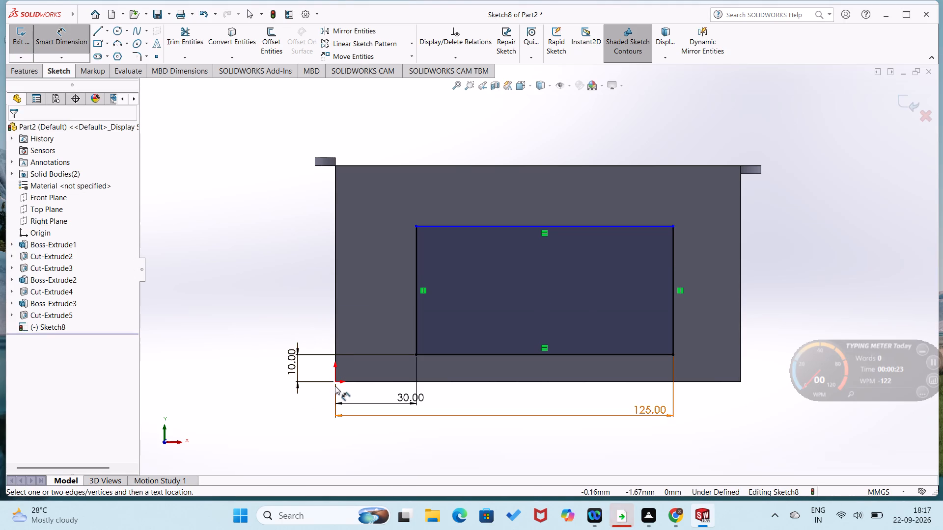
# Dimension the vertical distance from the origin to the rectangle's upper-left corner as 35 mm.
pyautogui.click(334, 383)
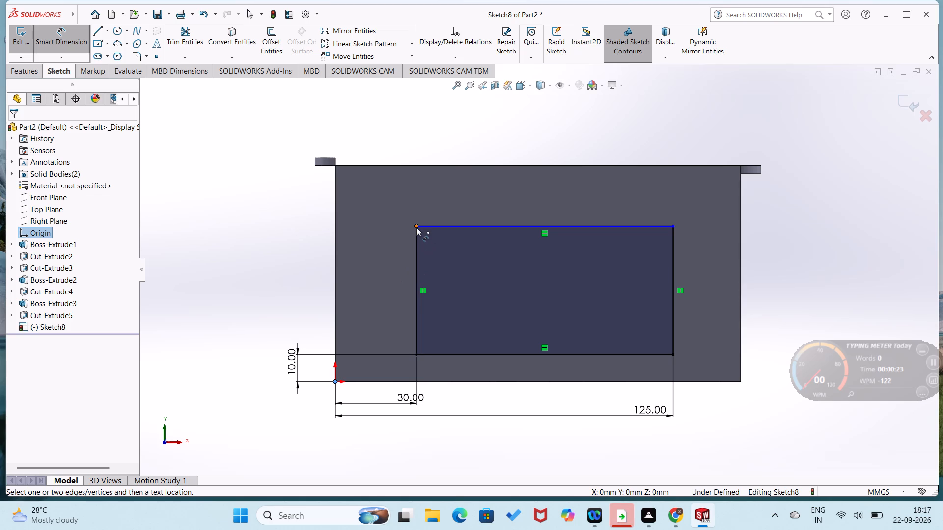
pyautogui.click(415, 224)
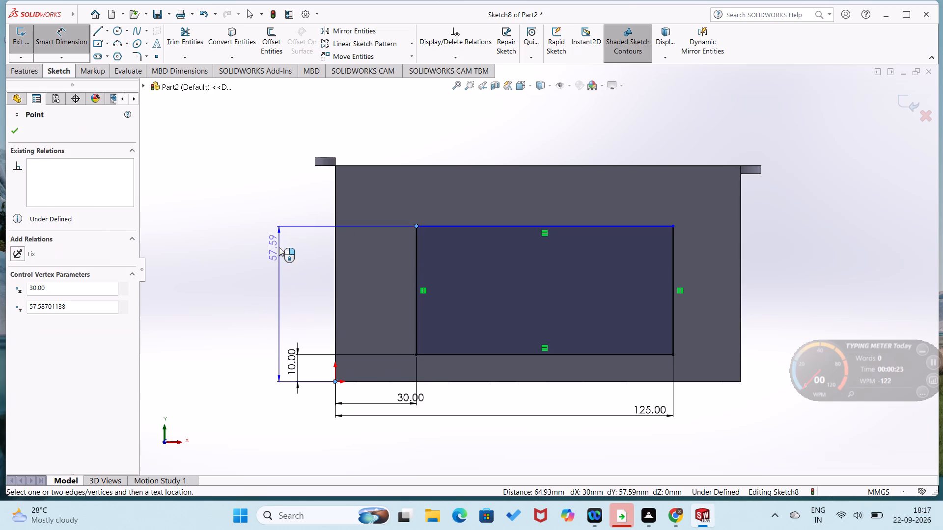
pyautogui.click(278, 250)
pyautogui.write('35')
pyautogui.press('Return')
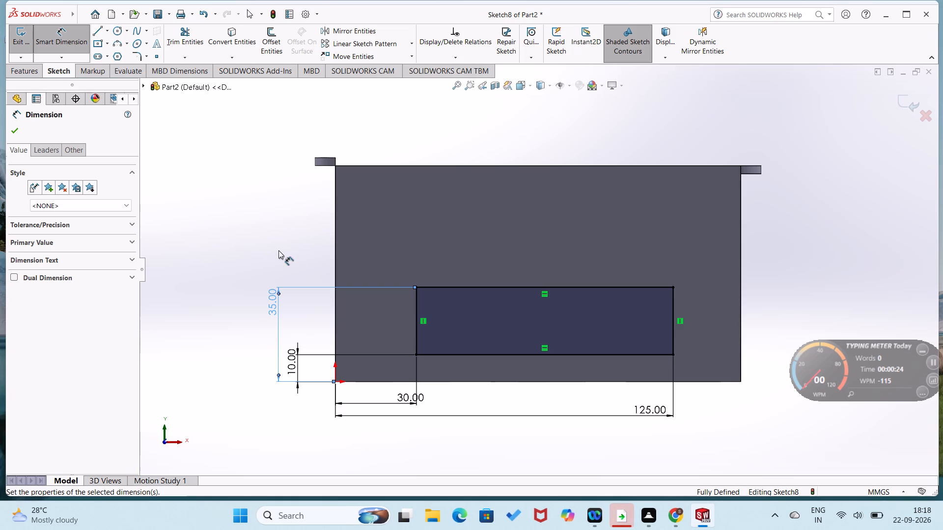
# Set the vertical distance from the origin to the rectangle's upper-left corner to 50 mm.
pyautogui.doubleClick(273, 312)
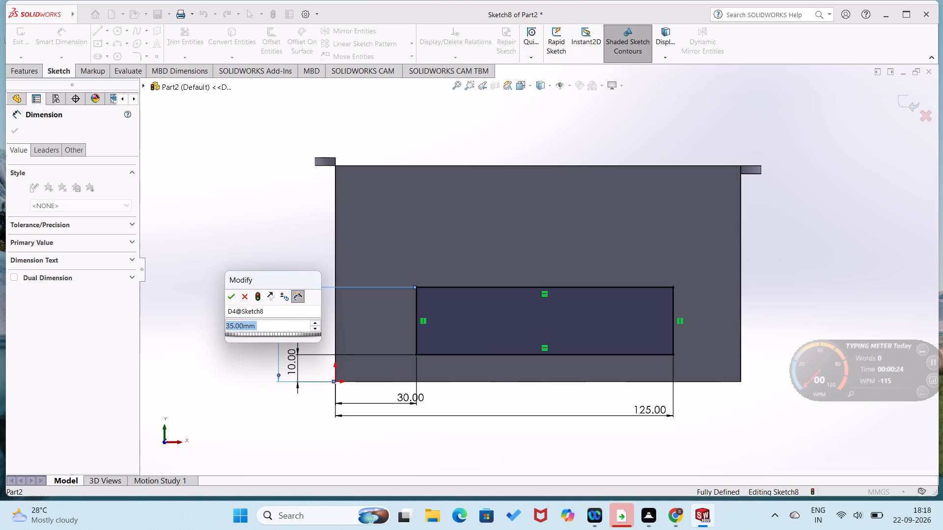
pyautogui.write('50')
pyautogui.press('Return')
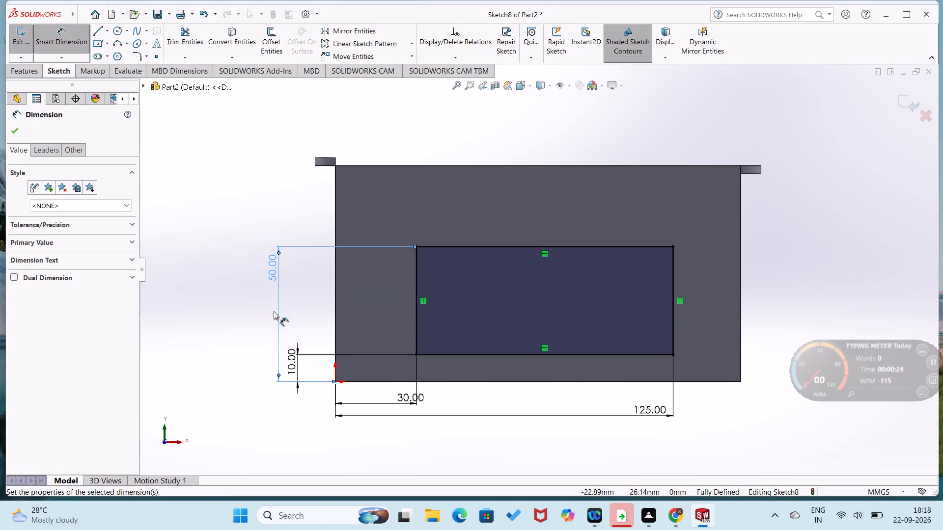
# Set the vertical distance from the origin to the rectangle's upper-left corner to 60 mm.
pyautogui.doubleClick(275, 264)
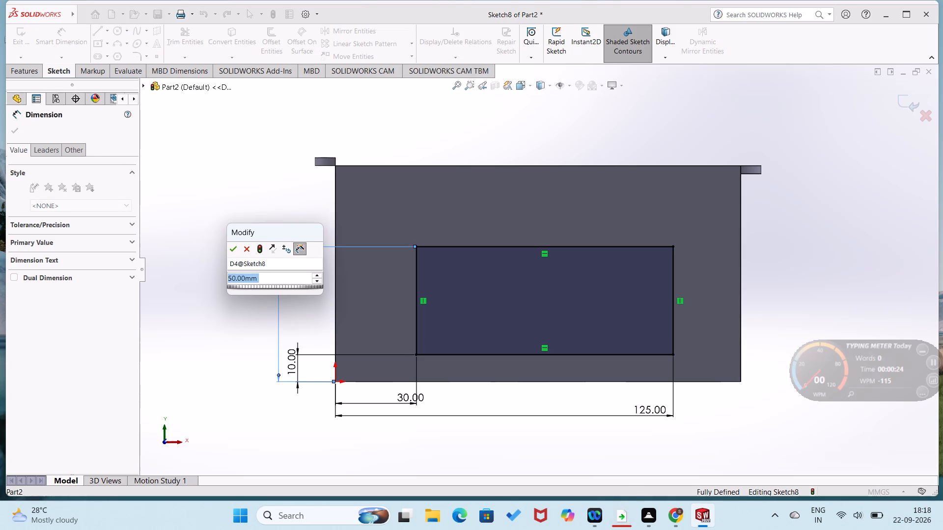
pyautogui.write('60')
pyautogui.press('Return')
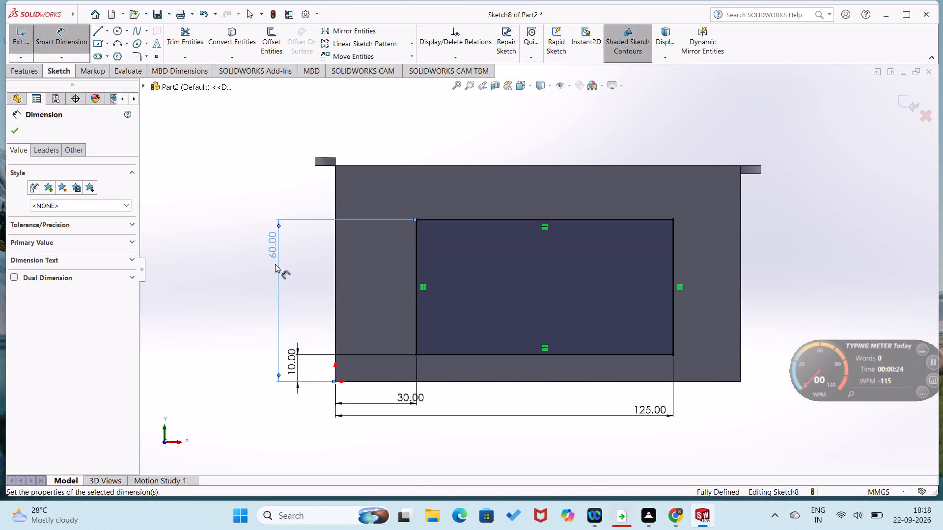
# Set the vertical distance from the origin to the rectangle's bottom line to 20 mm.
pyautogui.doubleClick(297, 371)
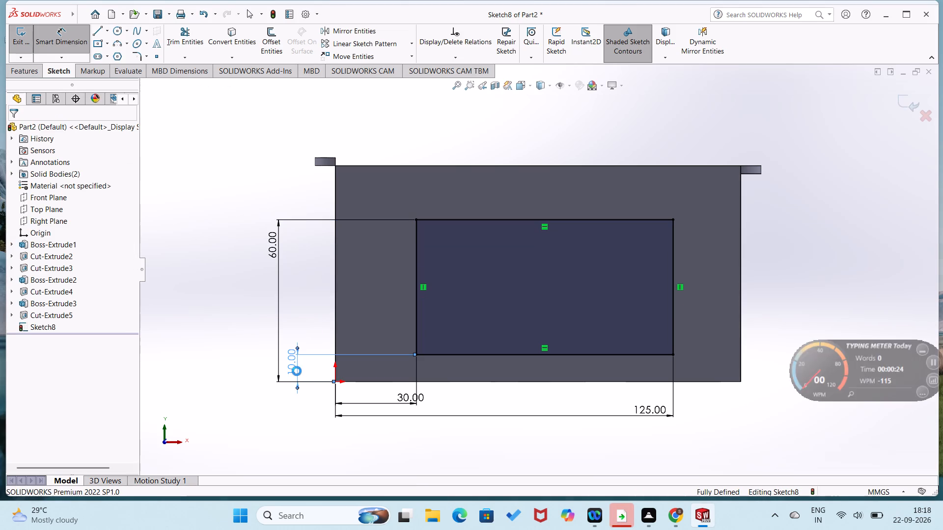
pyautogui.write('20')
pyautogui.press('Return')
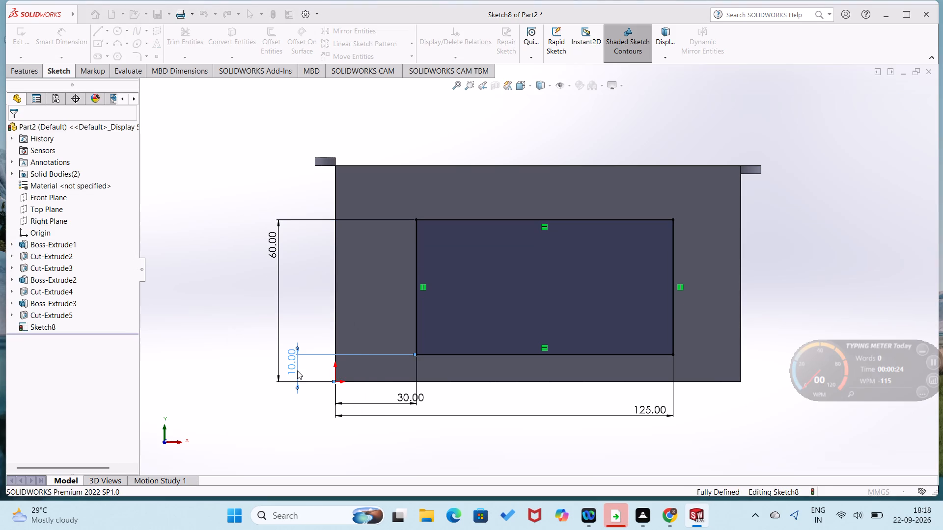
pyautogui.click(249, 353)
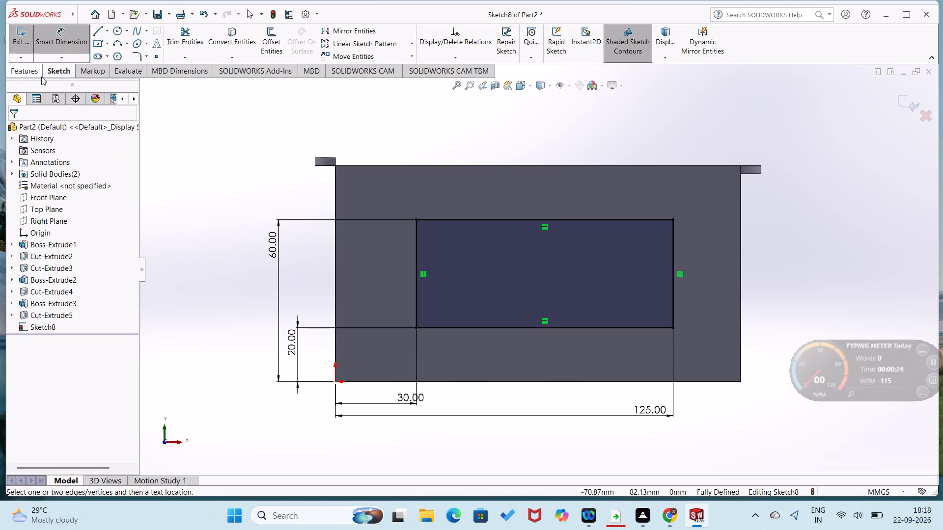
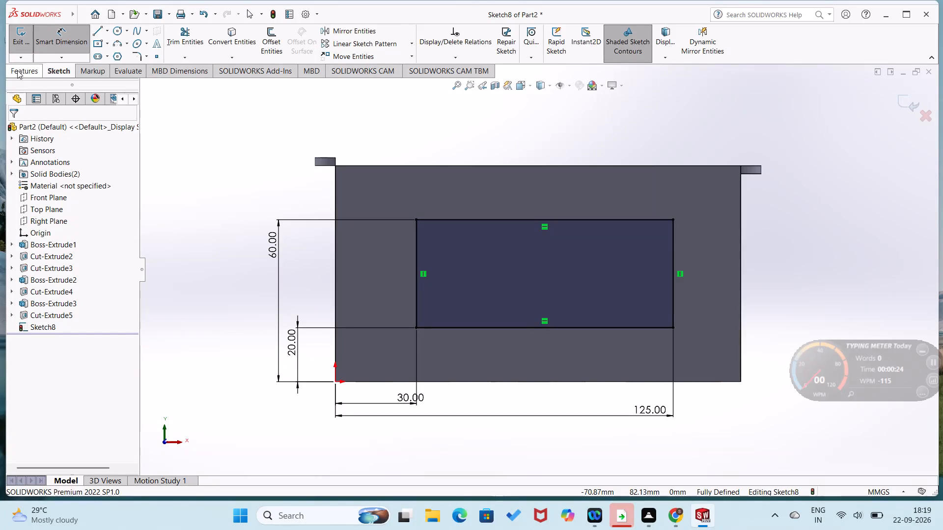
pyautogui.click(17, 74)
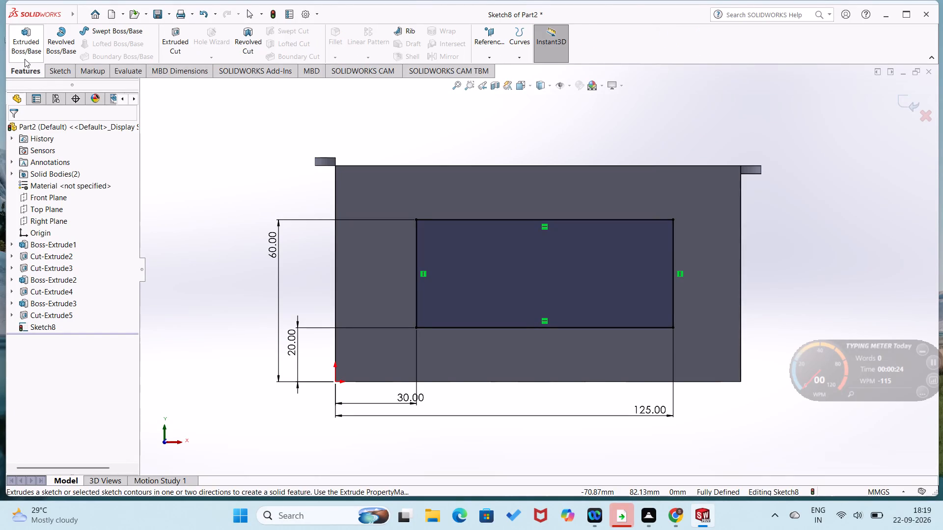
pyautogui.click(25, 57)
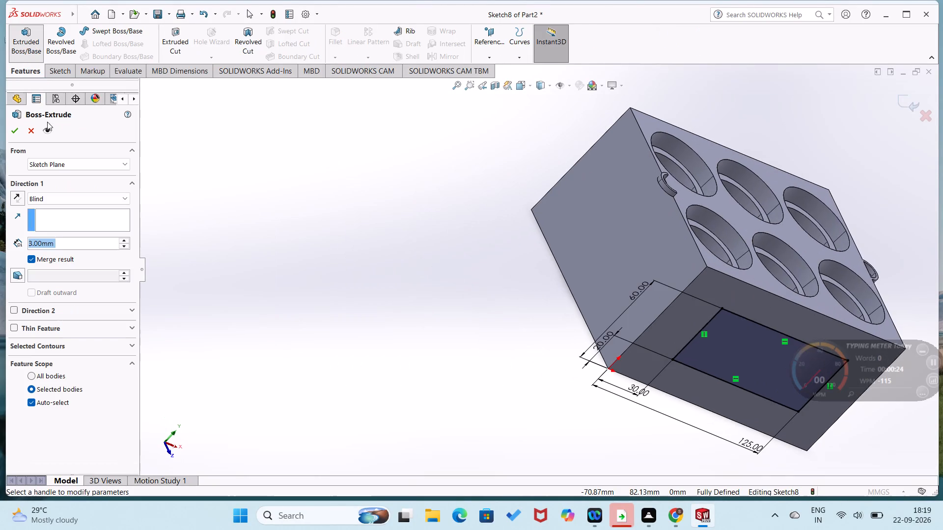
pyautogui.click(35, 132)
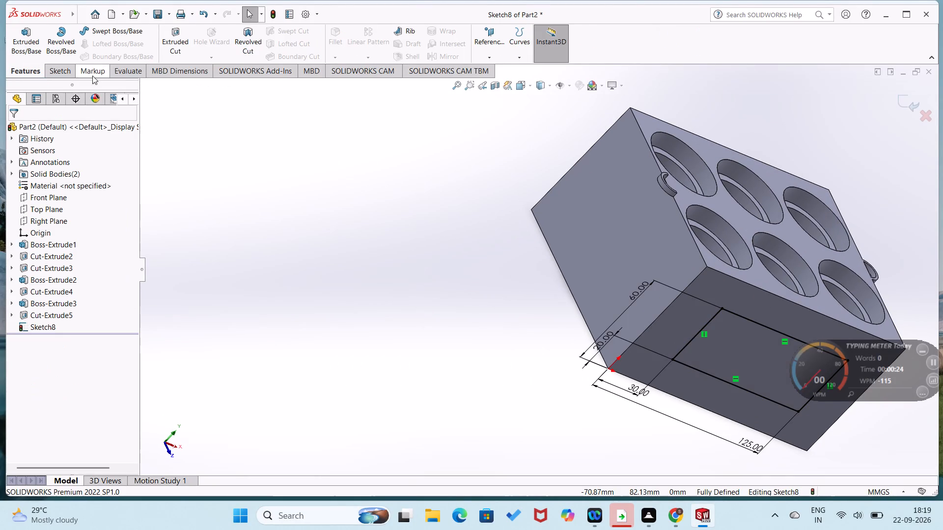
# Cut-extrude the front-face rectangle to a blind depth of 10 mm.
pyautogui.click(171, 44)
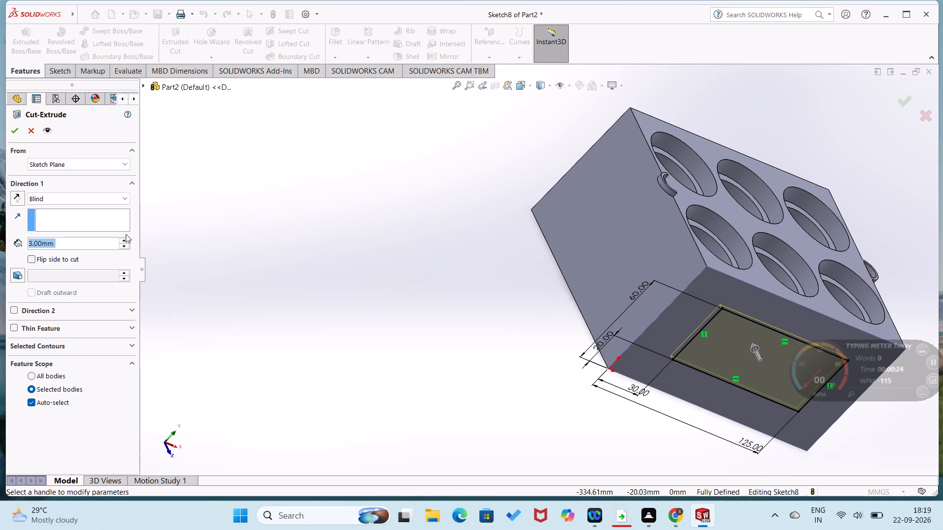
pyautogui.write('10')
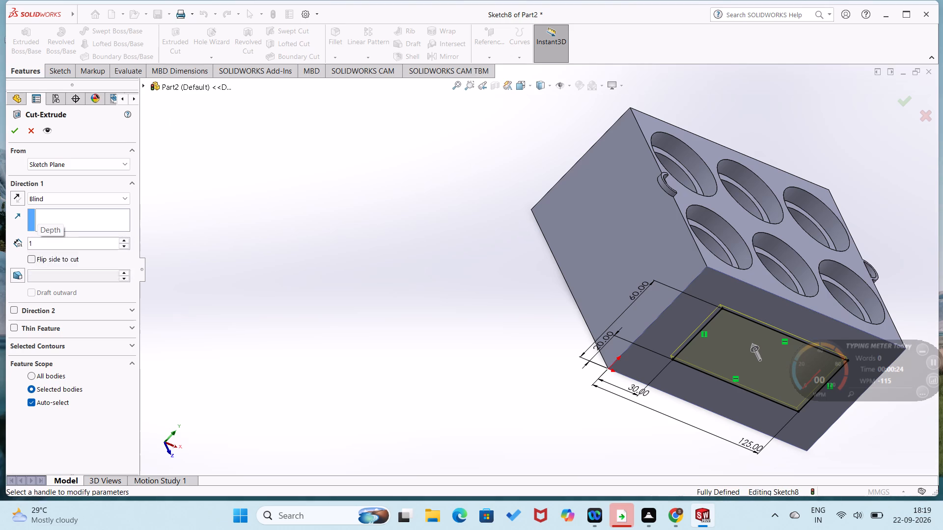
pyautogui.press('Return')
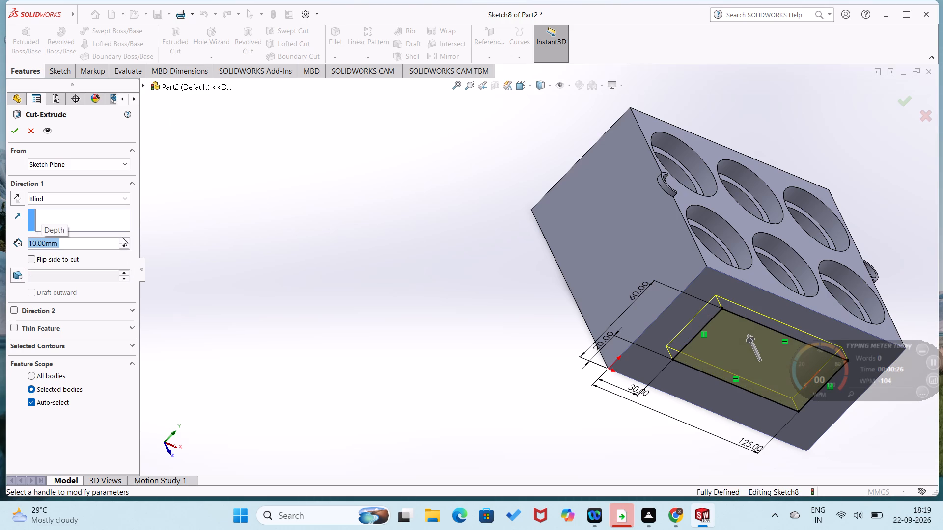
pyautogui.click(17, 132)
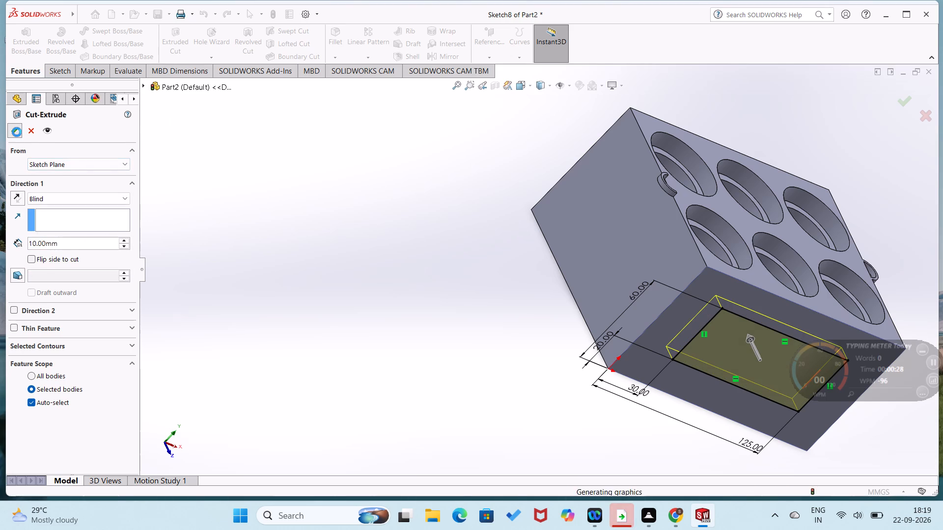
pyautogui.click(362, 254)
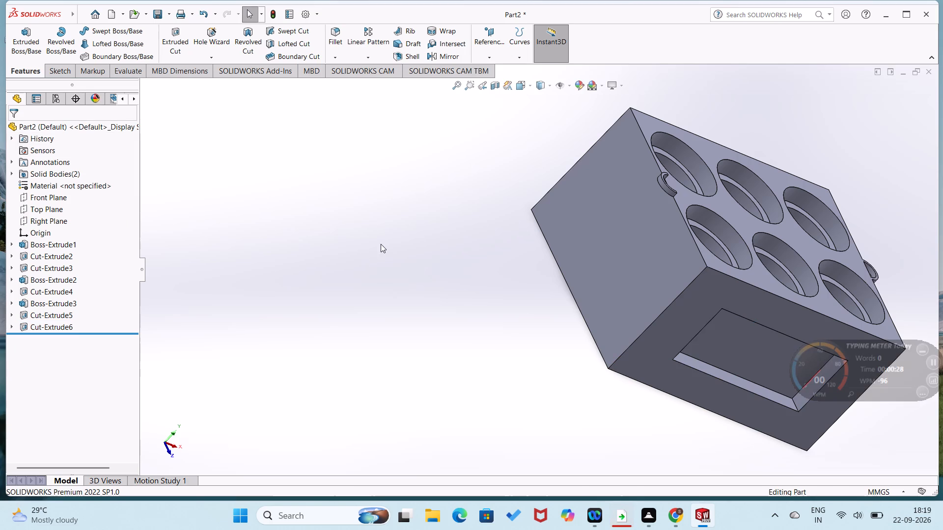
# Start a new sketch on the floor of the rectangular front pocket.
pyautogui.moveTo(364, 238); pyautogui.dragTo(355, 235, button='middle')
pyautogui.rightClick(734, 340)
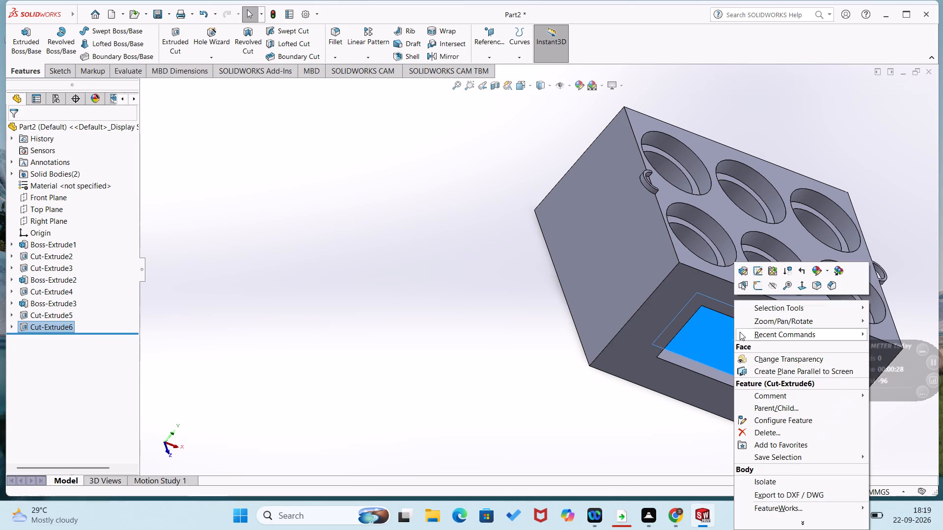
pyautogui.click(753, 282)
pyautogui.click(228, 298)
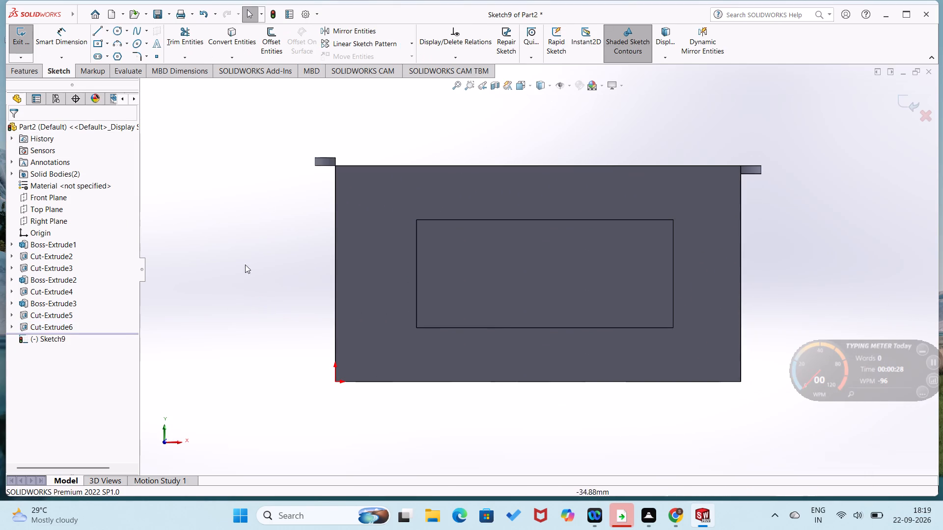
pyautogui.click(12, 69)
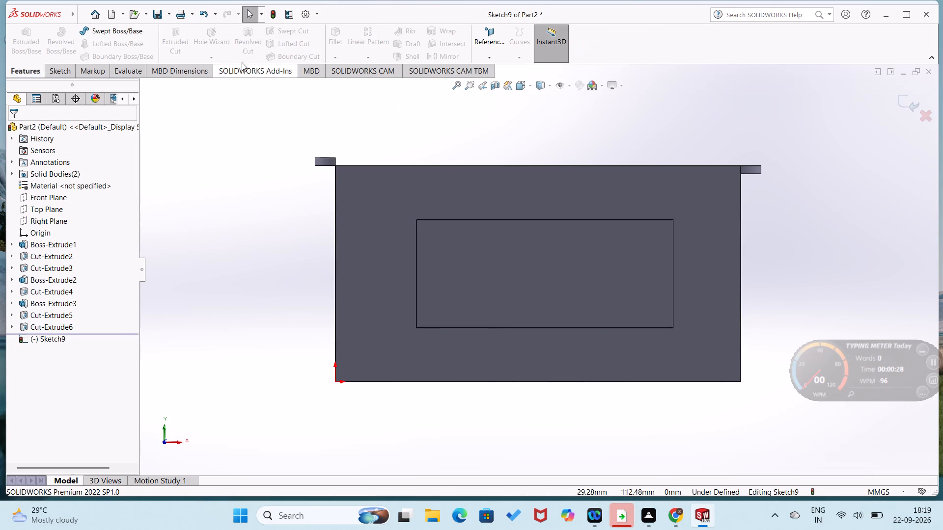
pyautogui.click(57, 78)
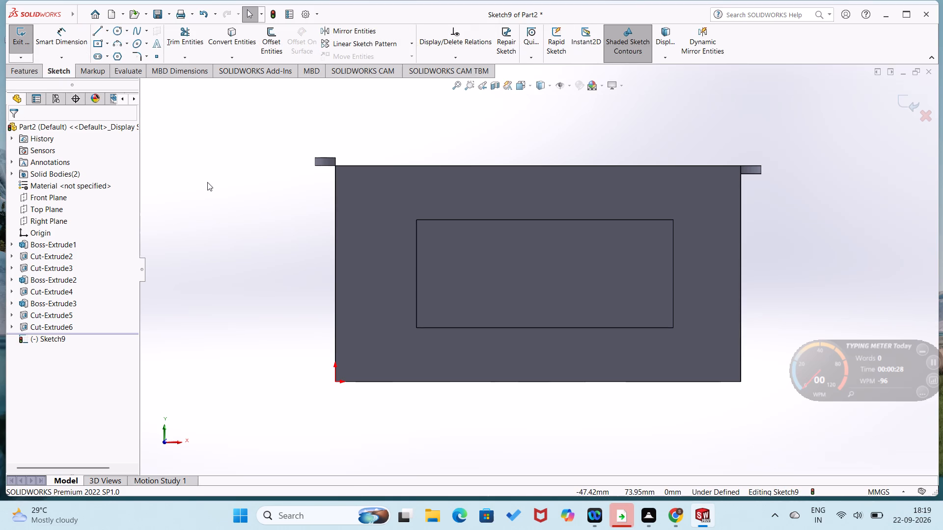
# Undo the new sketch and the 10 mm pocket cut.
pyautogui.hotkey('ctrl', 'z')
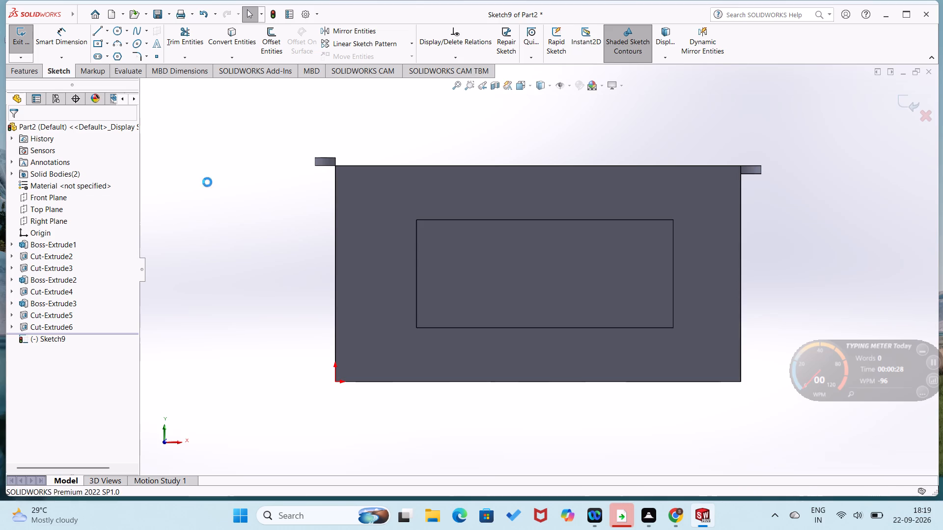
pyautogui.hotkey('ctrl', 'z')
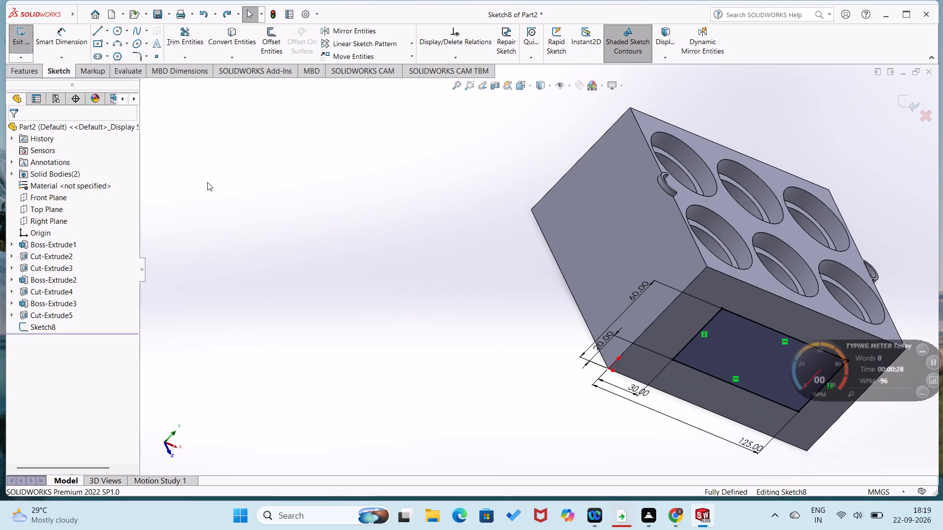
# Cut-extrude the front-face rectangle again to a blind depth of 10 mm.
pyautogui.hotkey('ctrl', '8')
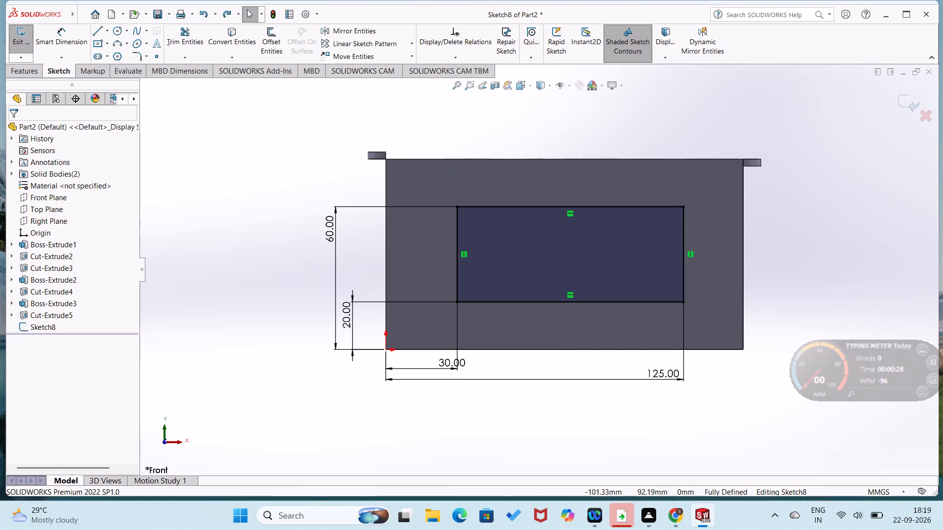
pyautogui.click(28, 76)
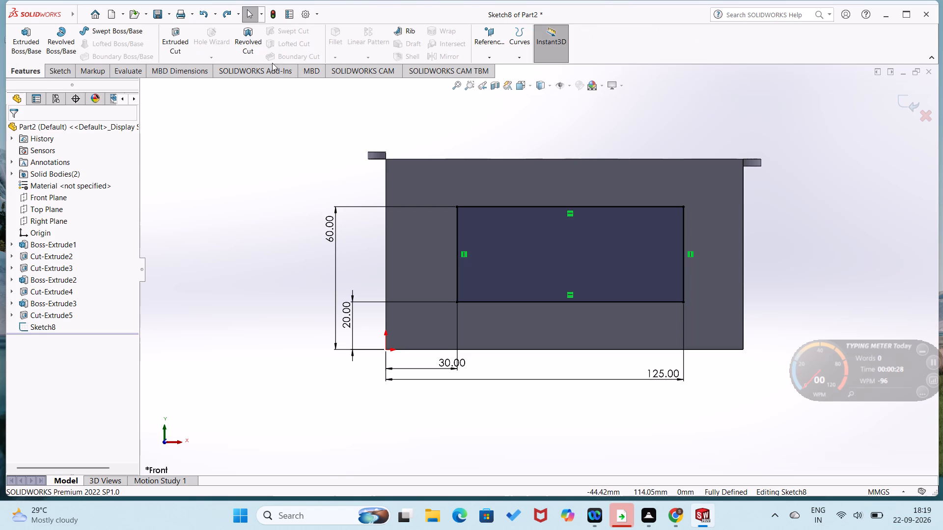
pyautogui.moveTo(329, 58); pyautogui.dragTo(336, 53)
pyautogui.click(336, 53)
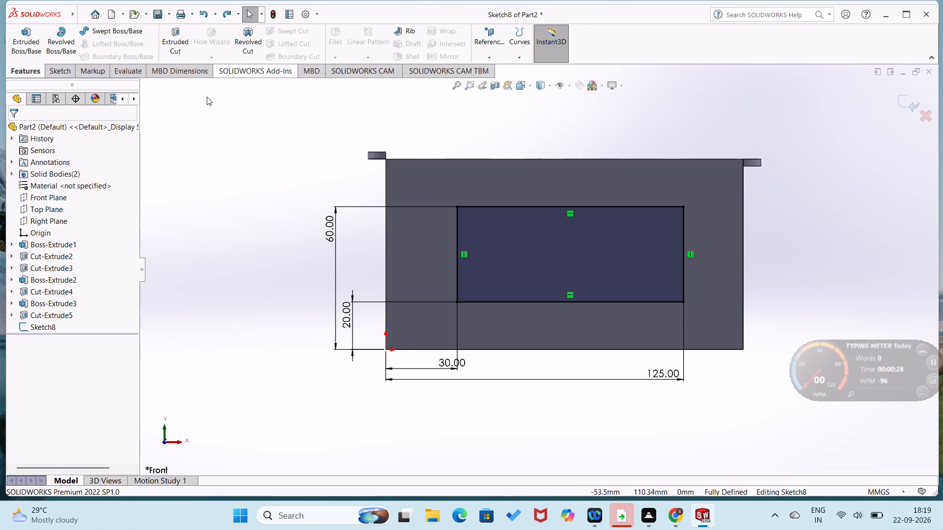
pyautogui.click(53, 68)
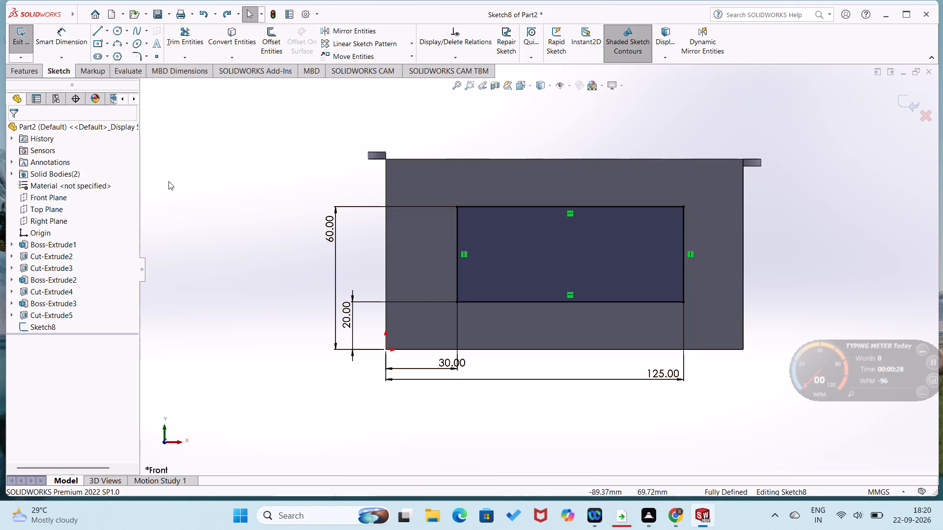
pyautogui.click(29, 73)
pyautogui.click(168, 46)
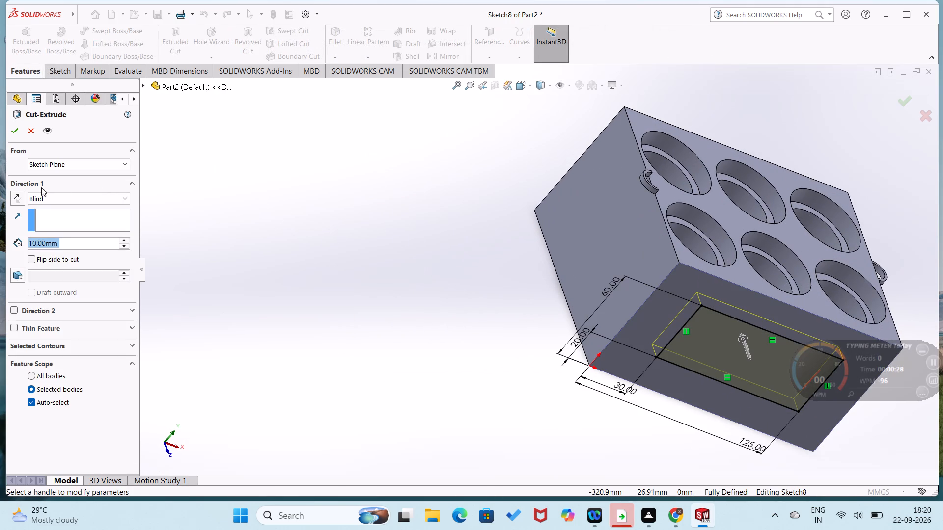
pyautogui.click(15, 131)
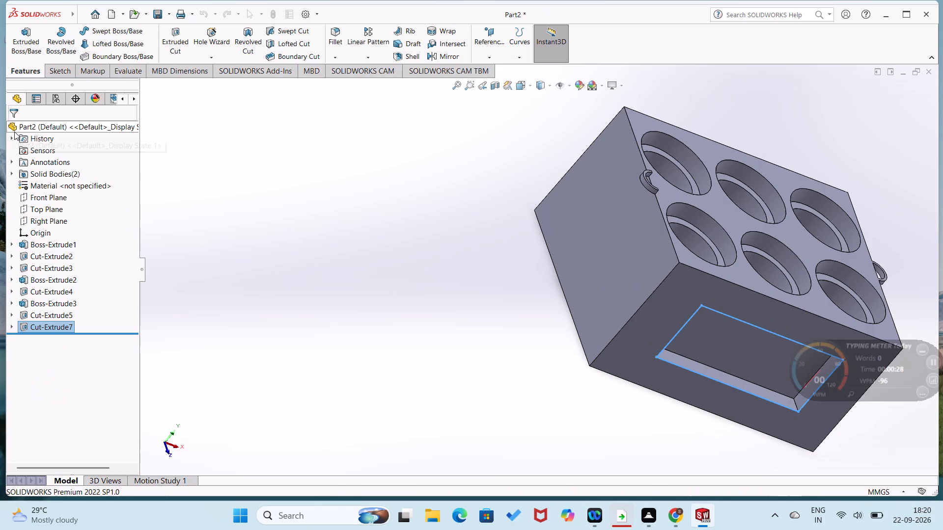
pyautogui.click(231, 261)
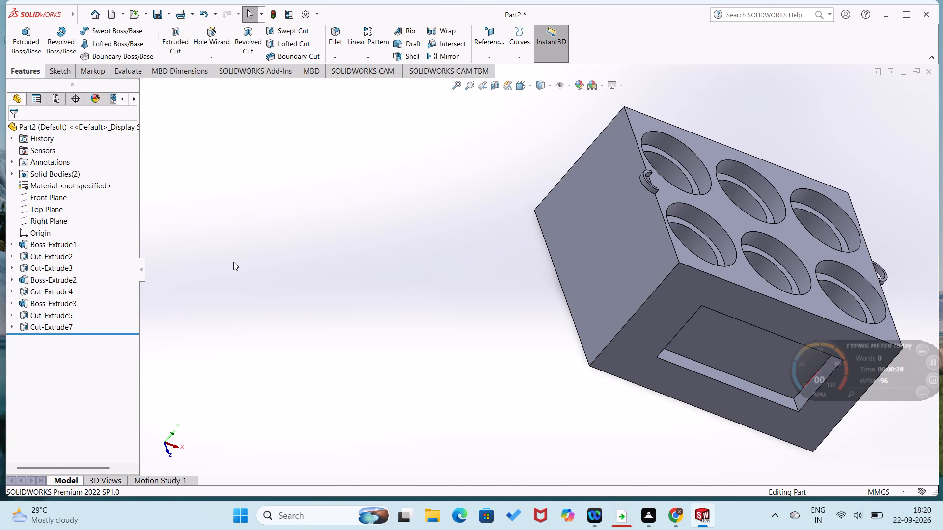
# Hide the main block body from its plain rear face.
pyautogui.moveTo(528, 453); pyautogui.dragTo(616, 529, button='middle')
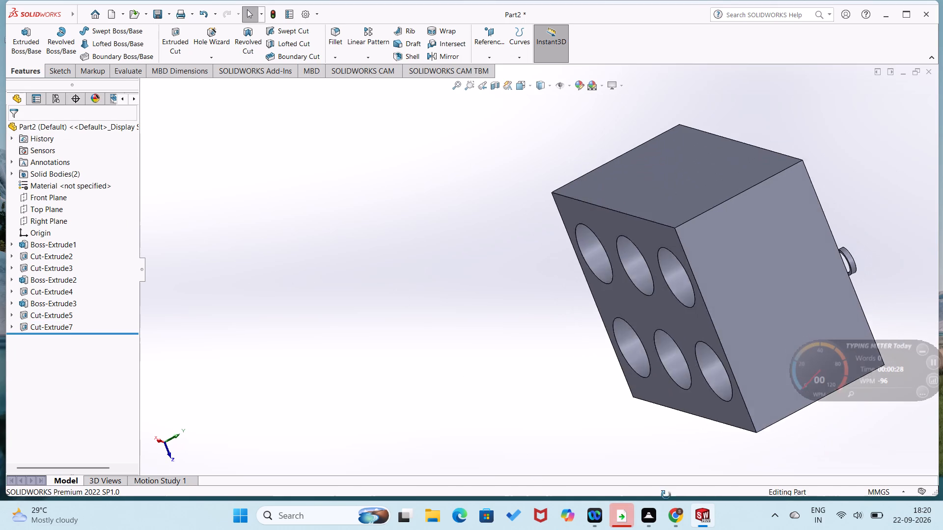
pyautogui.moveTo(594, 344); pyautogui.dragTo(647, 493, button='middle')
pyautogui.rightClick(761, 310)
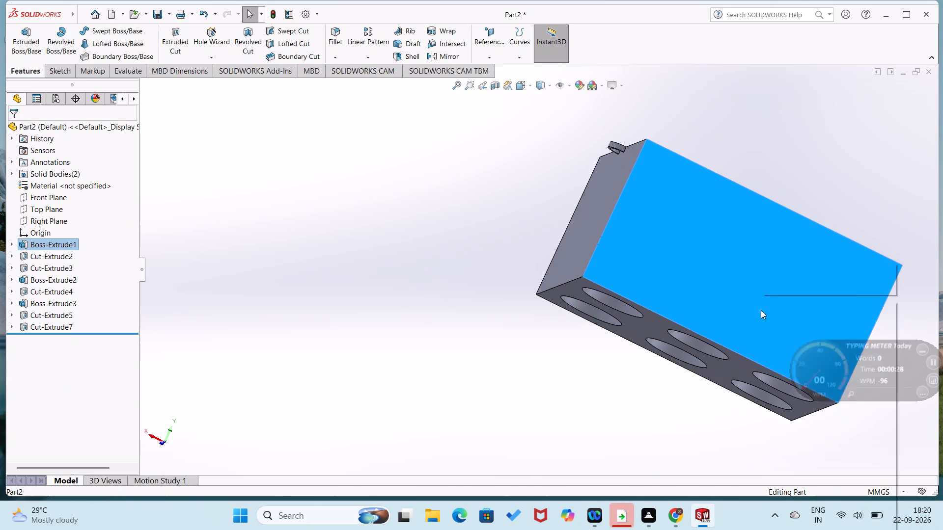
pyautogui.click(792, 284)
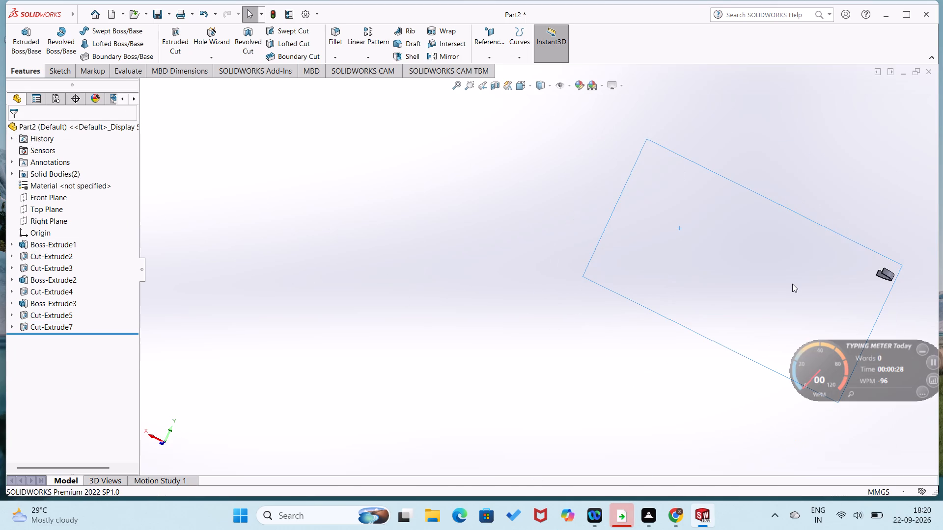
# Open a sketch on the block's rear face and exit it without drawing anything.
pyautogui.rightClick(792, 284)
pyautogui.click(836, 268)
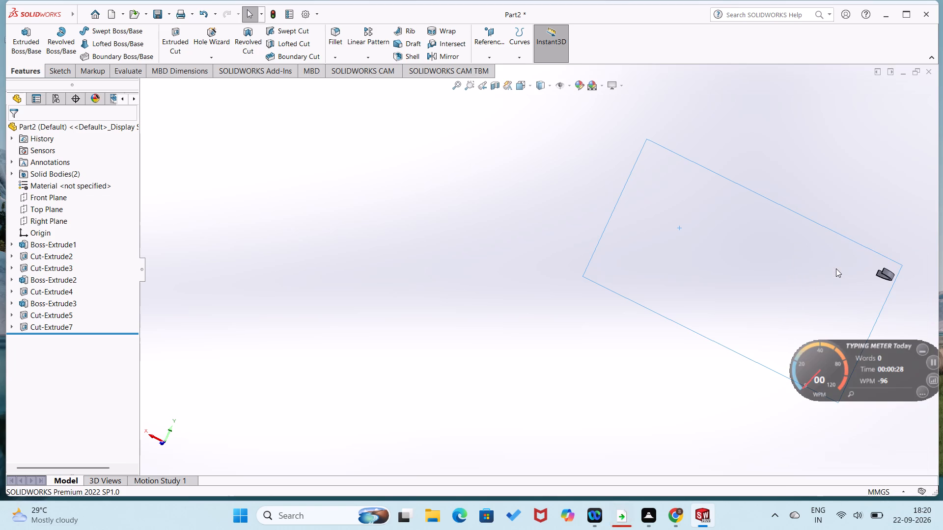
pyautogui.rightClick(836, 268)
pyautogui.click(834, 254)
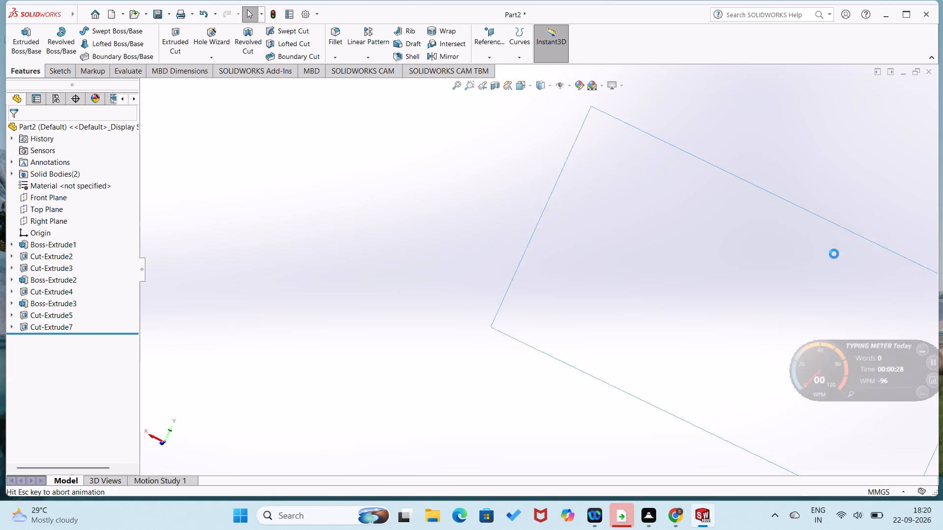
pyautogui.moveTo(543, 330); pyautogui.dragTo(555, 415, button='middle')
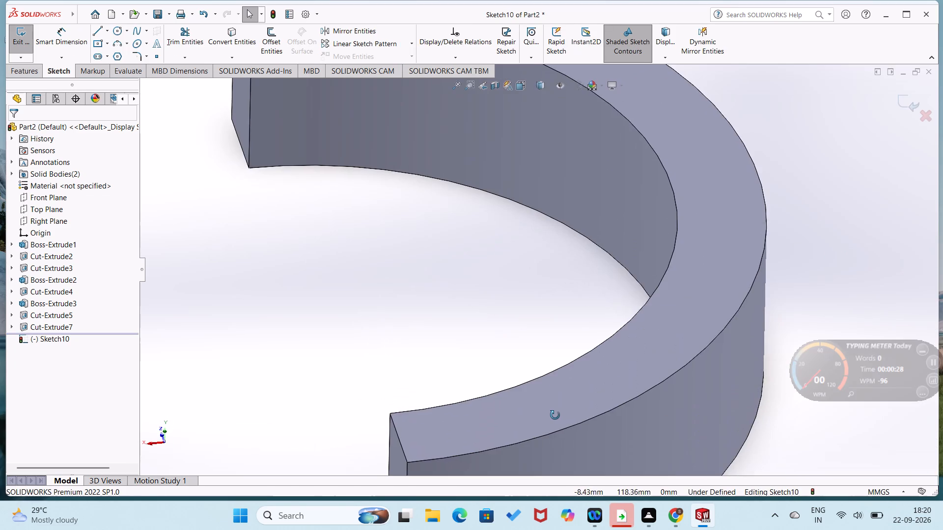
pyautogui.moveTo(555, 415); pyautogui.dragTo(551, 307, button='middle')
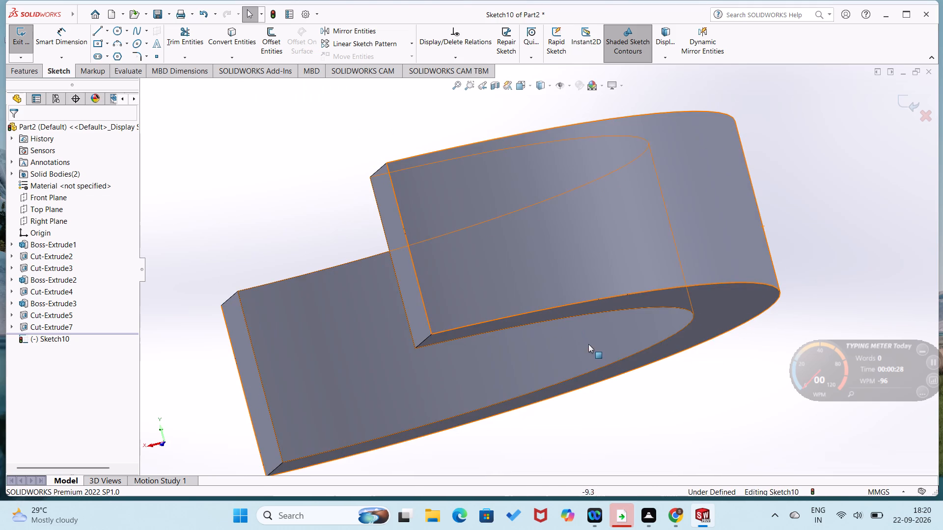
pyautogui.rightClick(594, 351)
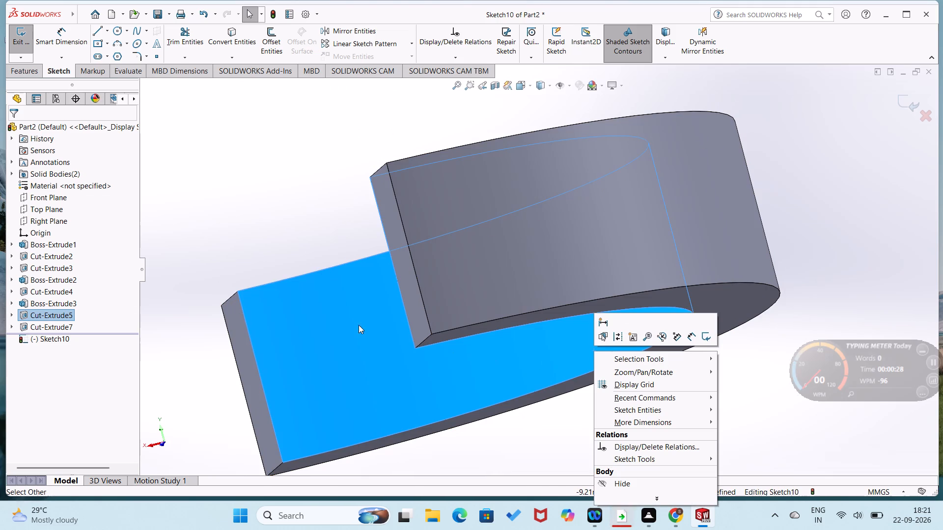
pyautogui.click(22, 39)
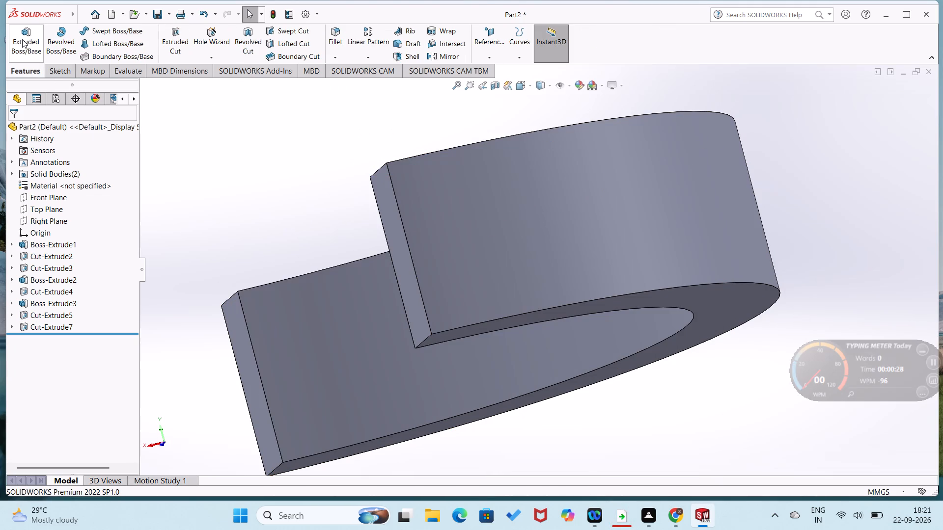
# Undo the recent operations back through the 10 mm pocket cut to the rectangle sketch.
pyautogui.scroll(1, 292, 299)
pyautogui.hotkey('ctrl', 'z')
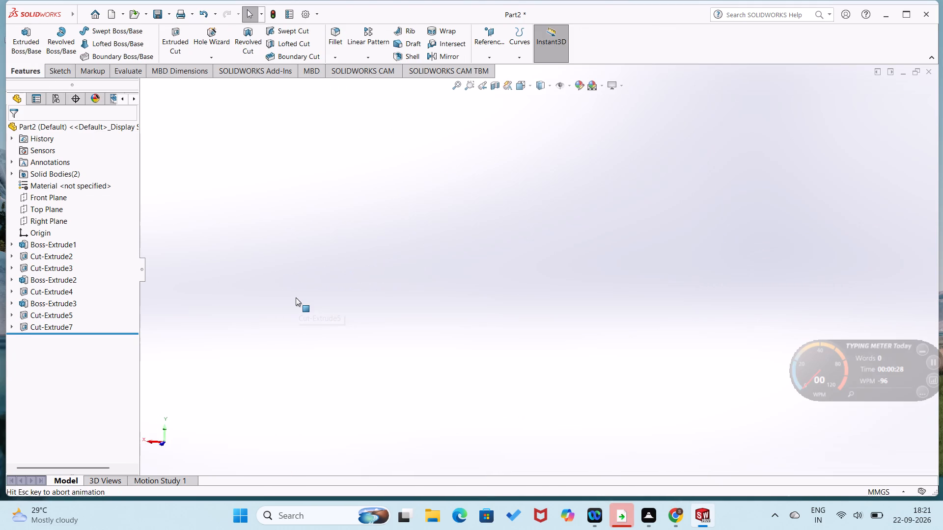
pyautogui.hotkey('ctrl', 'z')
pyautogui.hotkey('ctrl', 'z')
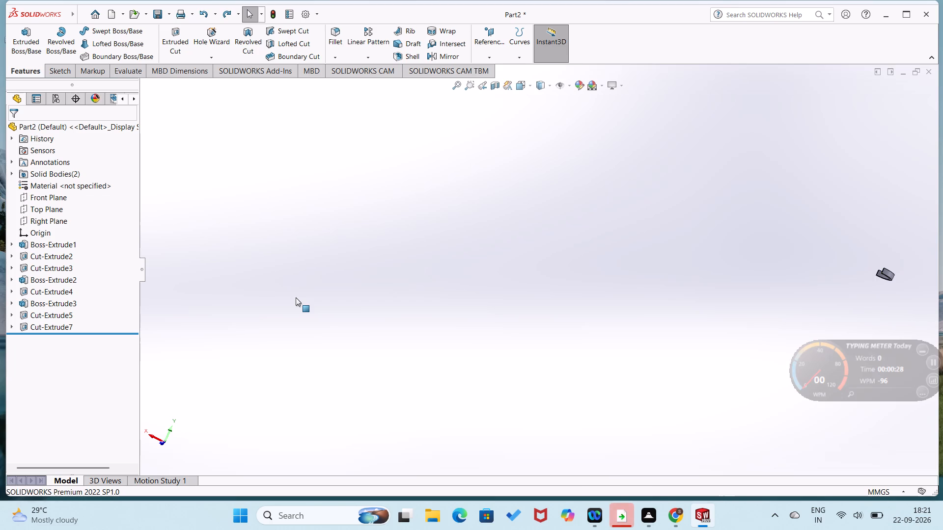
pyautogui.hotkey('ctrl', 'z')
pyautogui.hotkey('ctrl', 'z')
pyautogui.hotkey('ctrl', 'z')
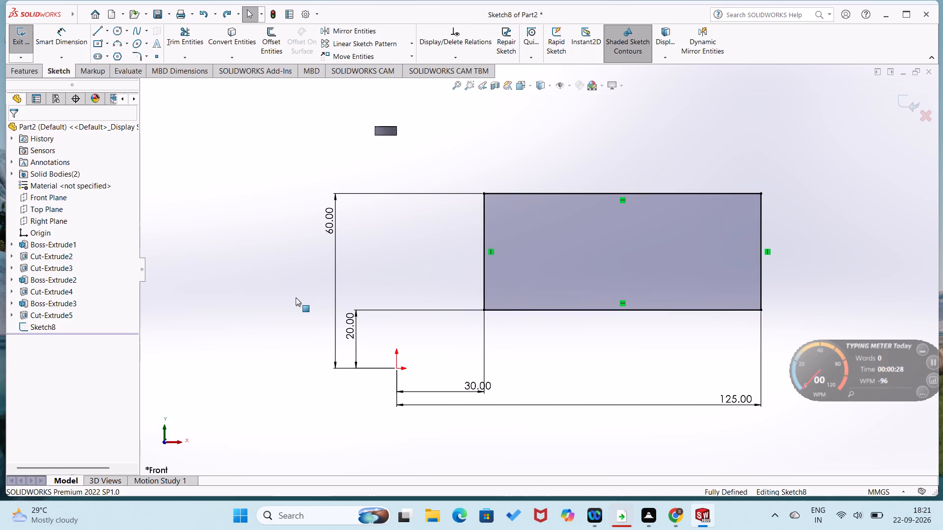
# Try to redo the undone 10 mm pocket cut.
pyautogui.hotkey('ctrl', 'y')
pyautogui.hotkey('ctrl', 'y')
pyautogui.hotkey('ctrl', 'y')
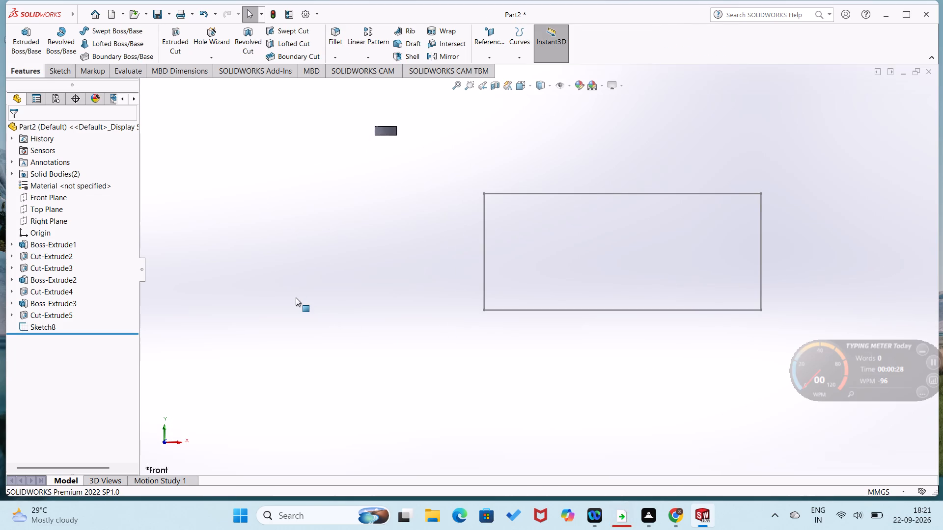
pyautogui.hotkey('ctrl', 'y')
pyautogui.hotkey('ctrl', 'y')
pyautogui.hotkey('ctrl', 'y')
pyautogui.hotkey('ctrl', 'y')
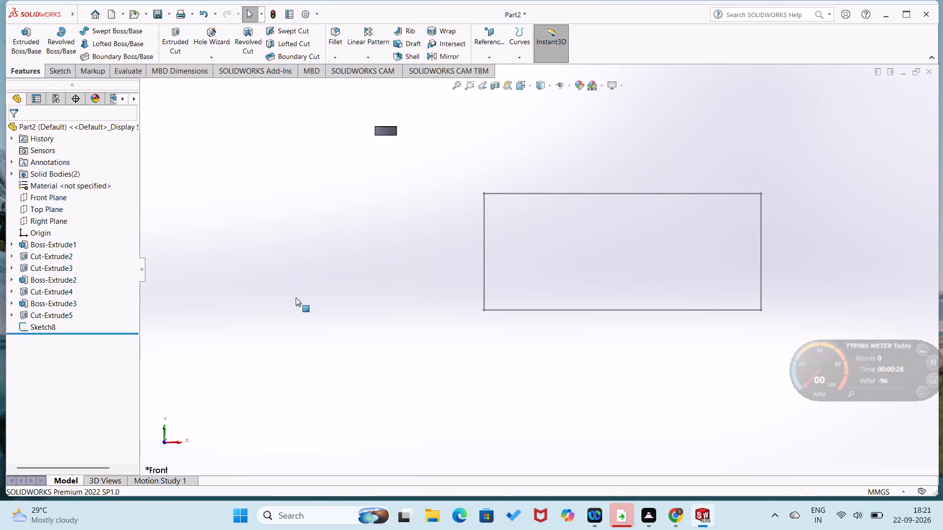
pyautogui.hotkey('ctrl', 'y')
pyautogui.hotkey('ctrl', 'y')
# Close the part without saving its changes.
pyautogui.click(934, 72)
pyautogui.click(539, 275)
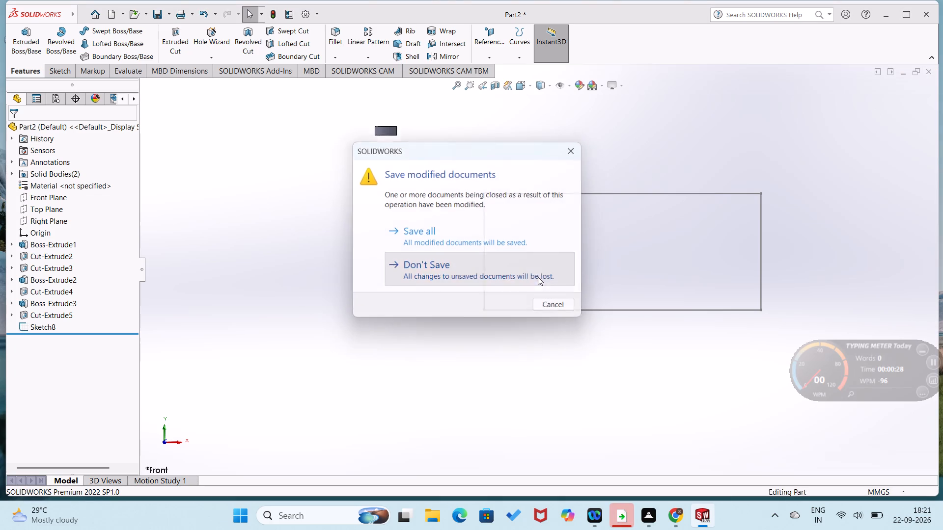
# Open the Welcome window.
pyautogui.click(92, 11)
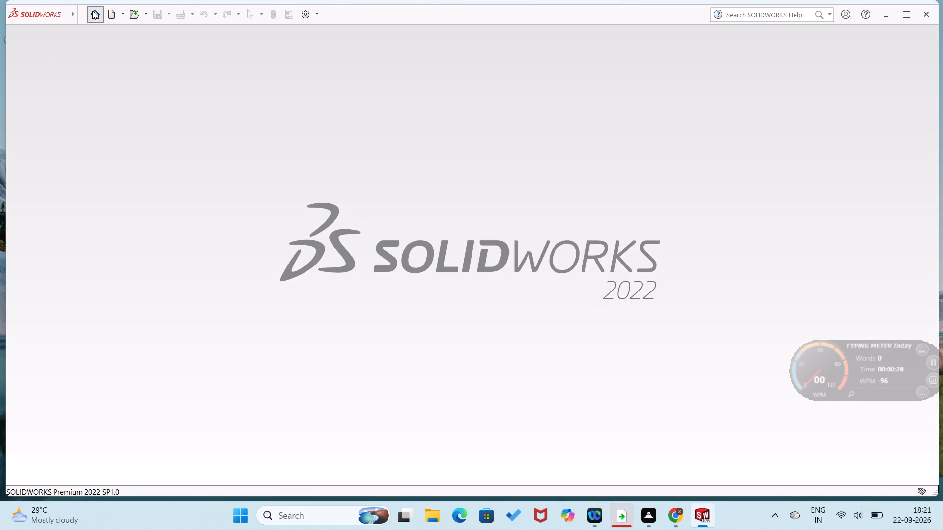
pyautogui.click(257, 139)
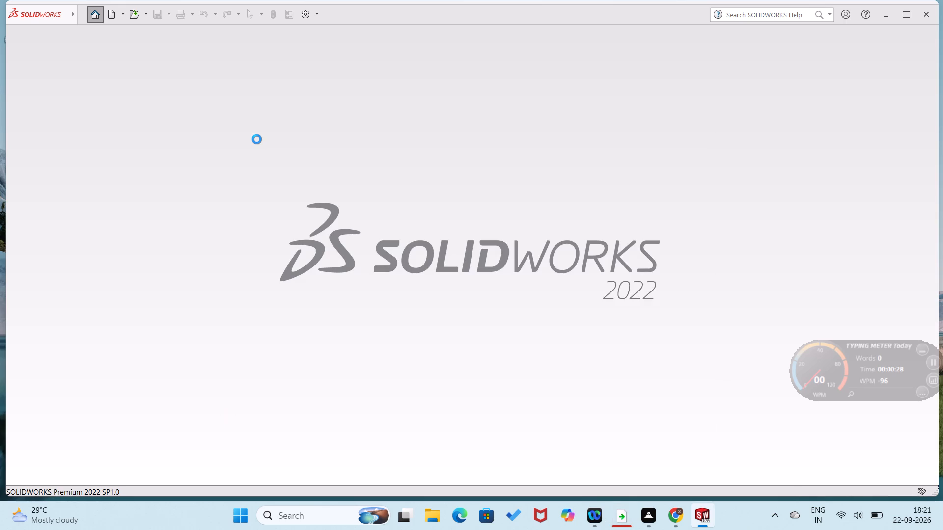
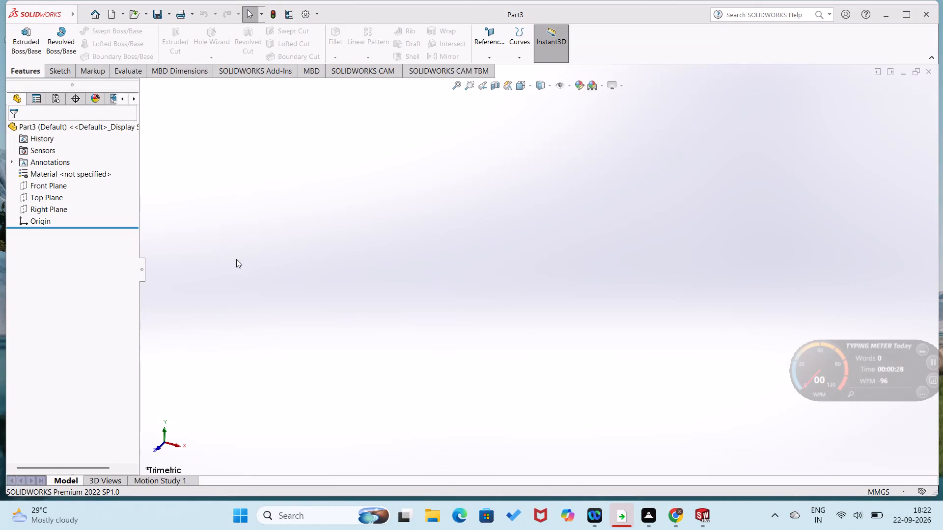
# Sketch lines on the Top Plane from the origin: an upward left edge, then a notched upper edge ending in an about 139 mm segment.
pyautogui.click(57, 186)
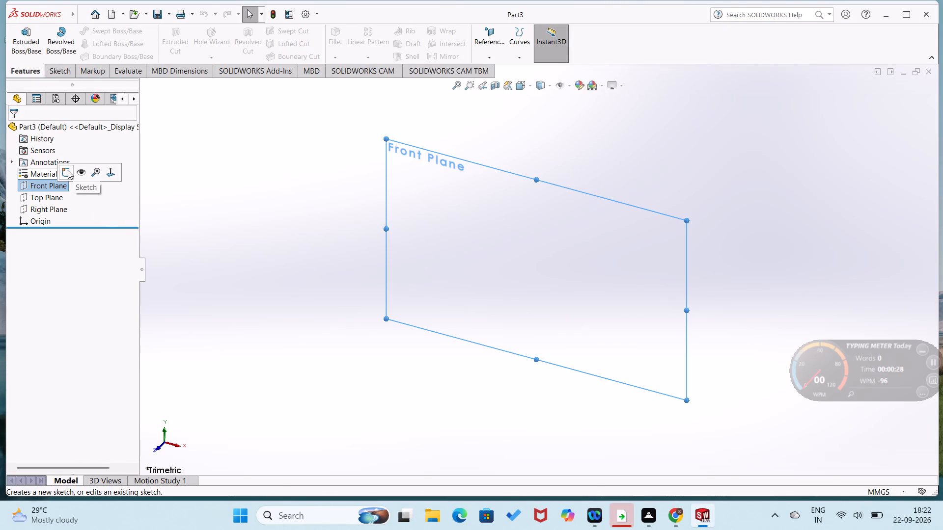
pyautogui.click(47, 199)
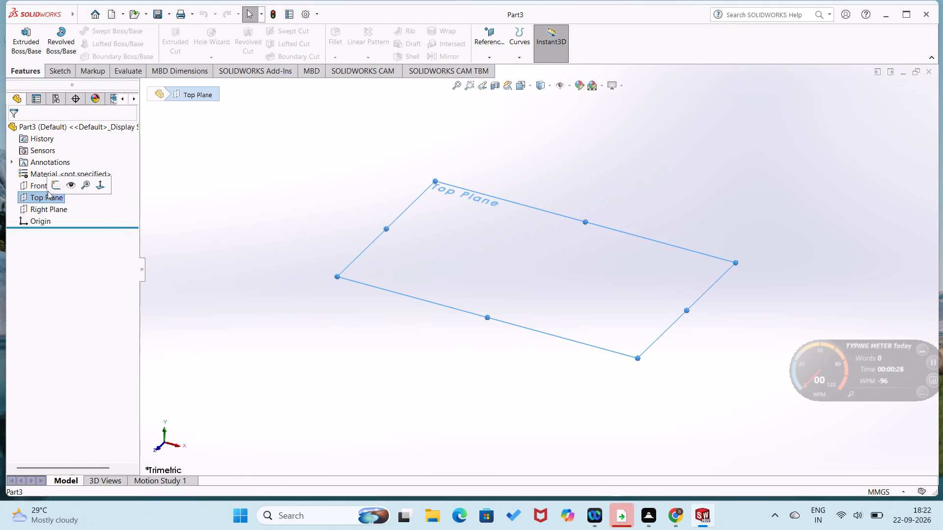
pyautogui.click(55, 185)
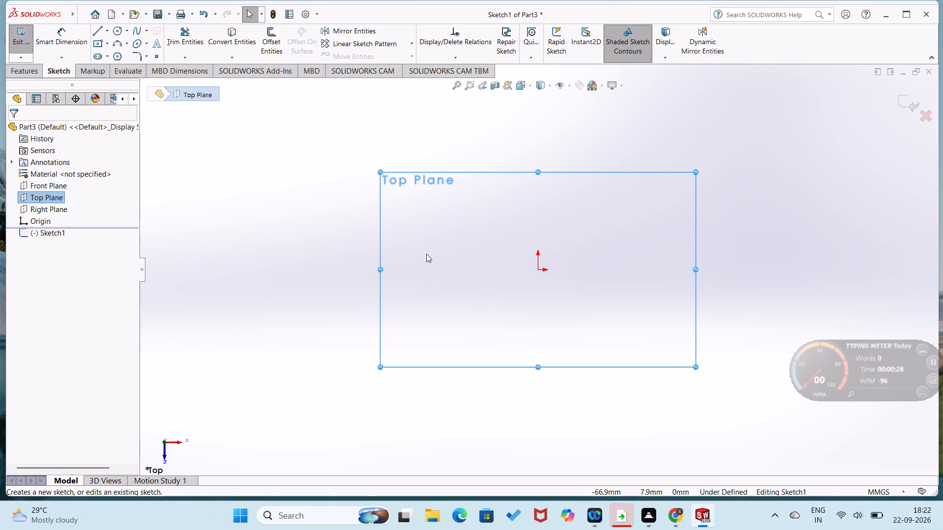
pyautogui.moveTo(426, 254); pyautogui.dragTo(353, 281, button='right')
pyautogui.click(537, 270)
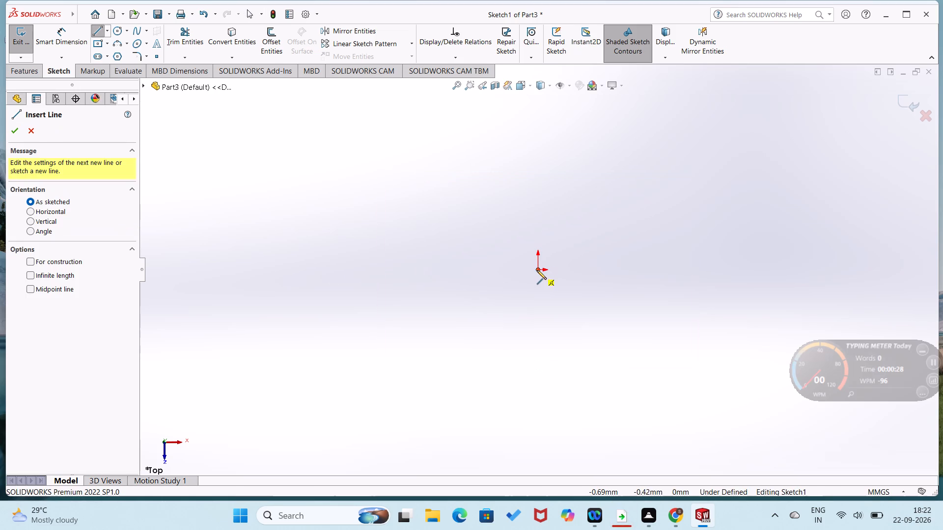
pyautogui.click(540, 208)
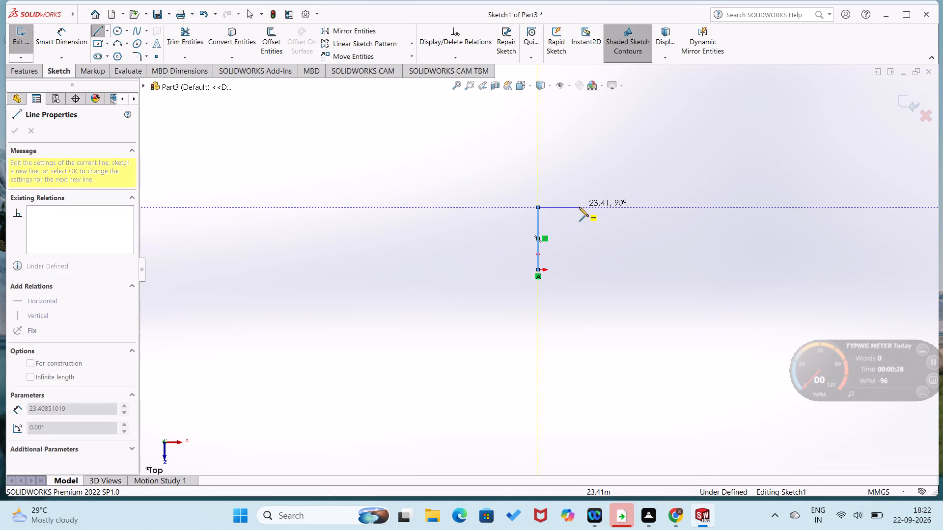
pyautogui.click(579, 208)
pyautogui.click(580, 227)
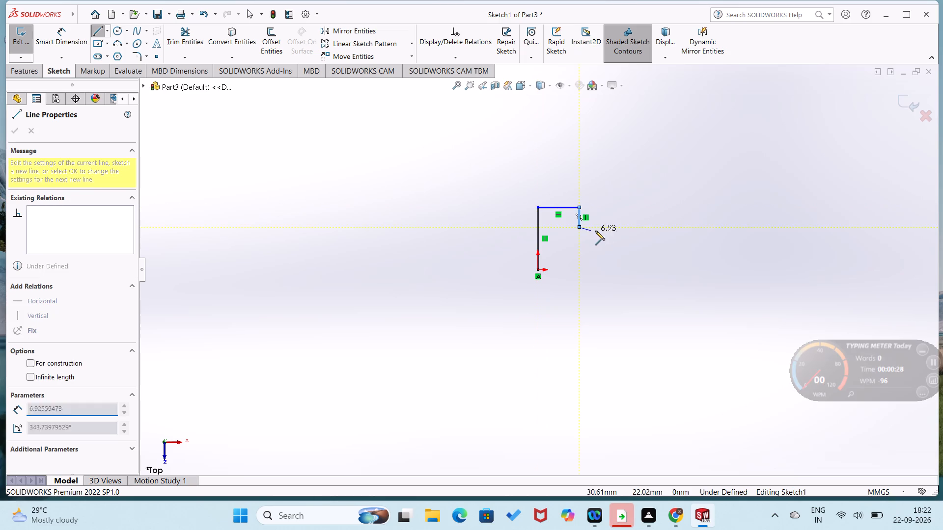
pyautogui.click(622, 228)
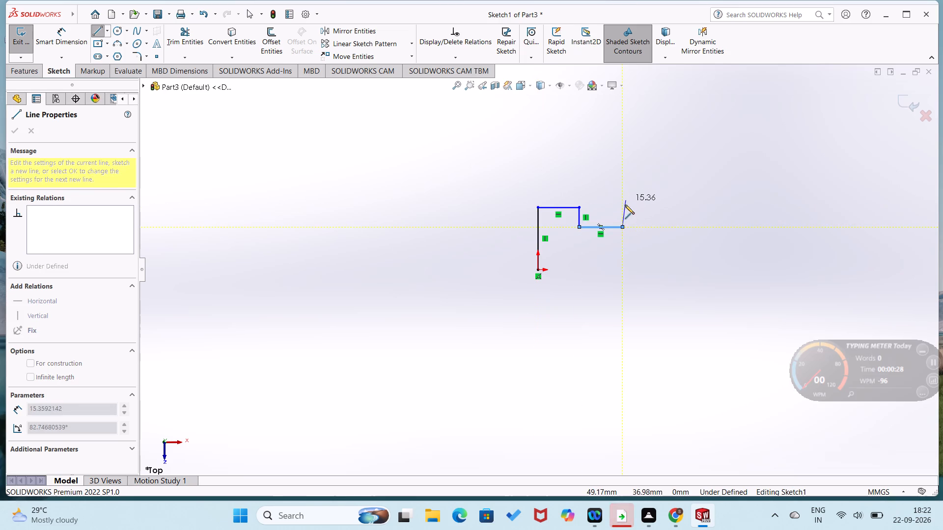
pyautogui.click(624, 205)
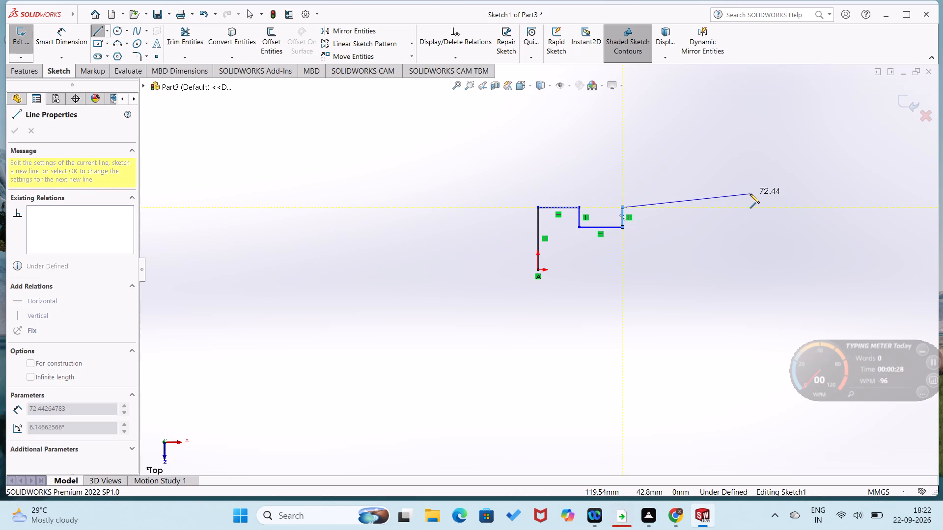
pyautogui.scroll(1, 750, 194)
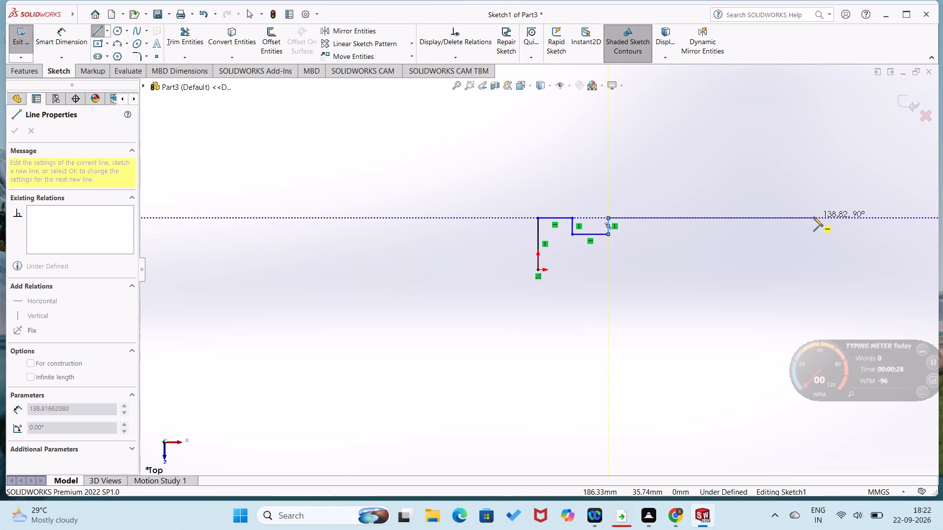
pyautogui.click(813, 217)
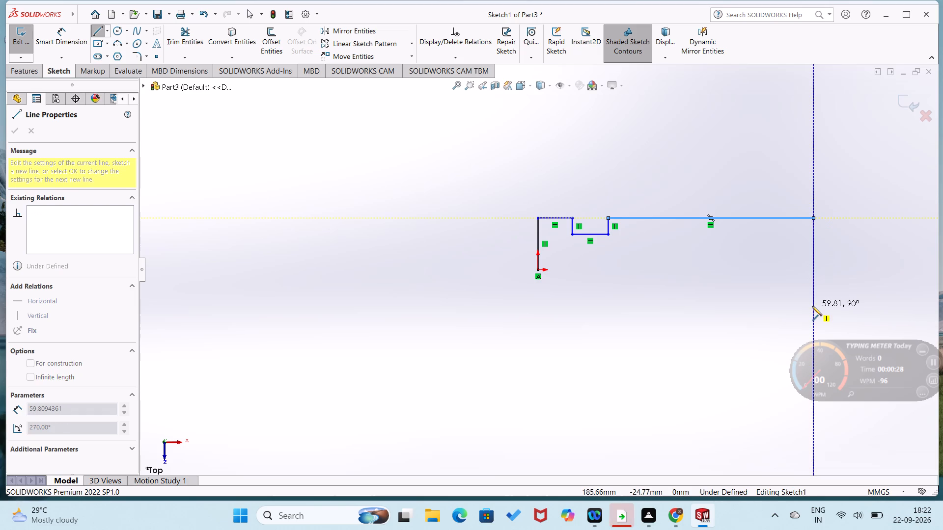
# Close the profile at the origin with a vertical right edge and a lower edge containing a notch about 28 mm wide aligned with the upper one.
pyautogui.scroll(2, 812, 306)
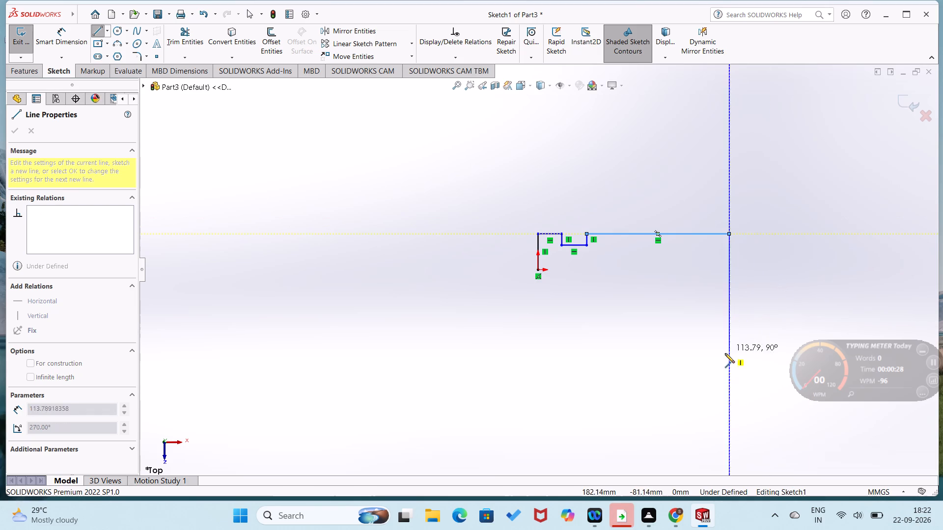
pyautogui.click(730, 359)
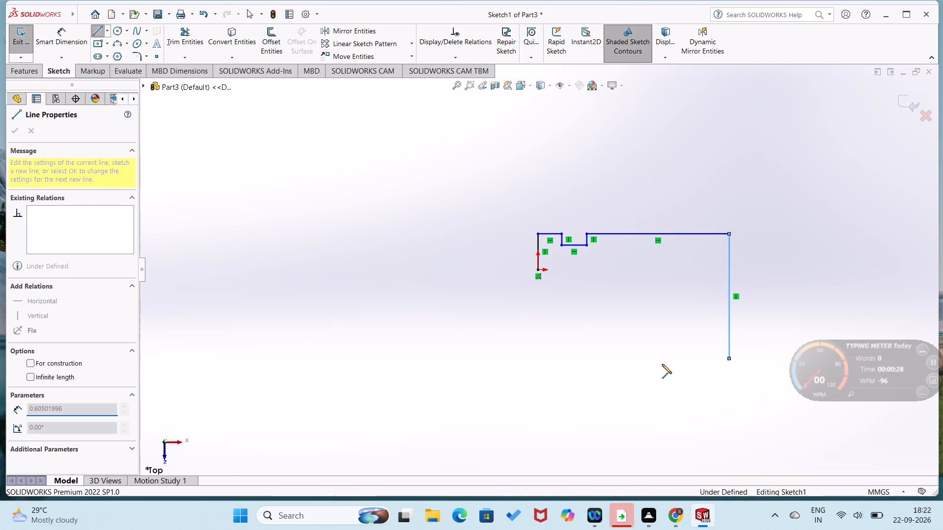
pyautogui.click(586, 354)
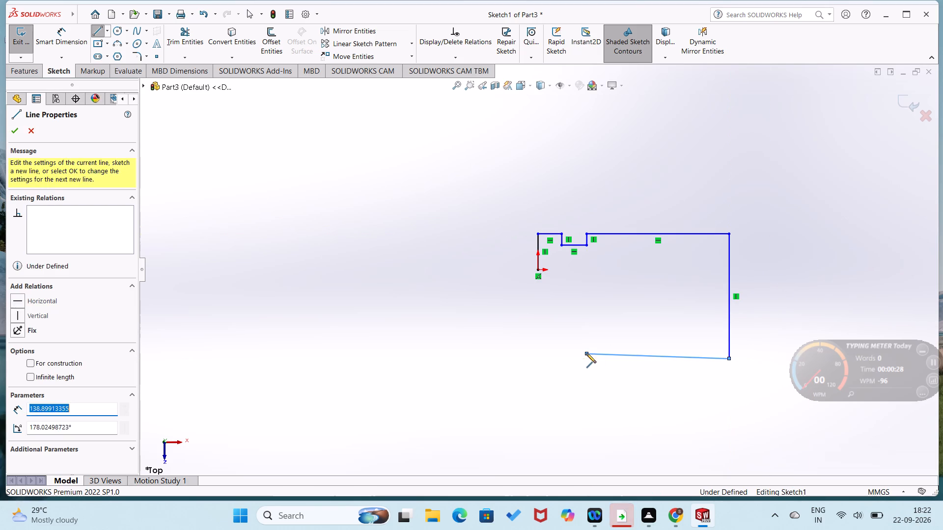
pyautogui.click(586, 339)
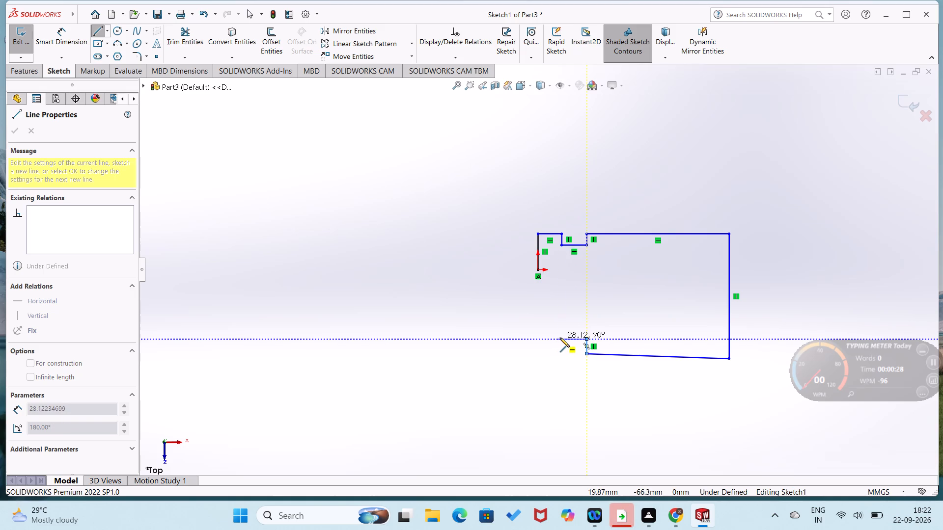
pyautogui.click(561, 338)
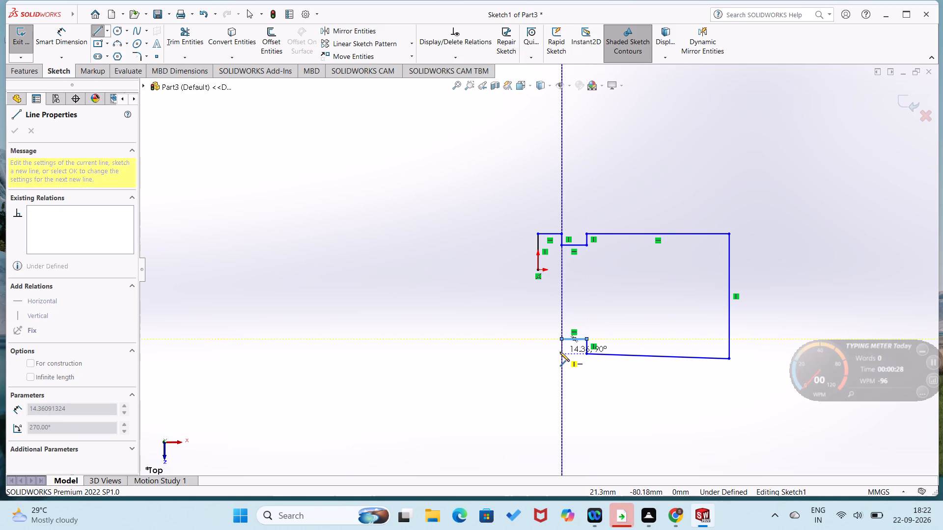
pyautogui.click(560, 352)
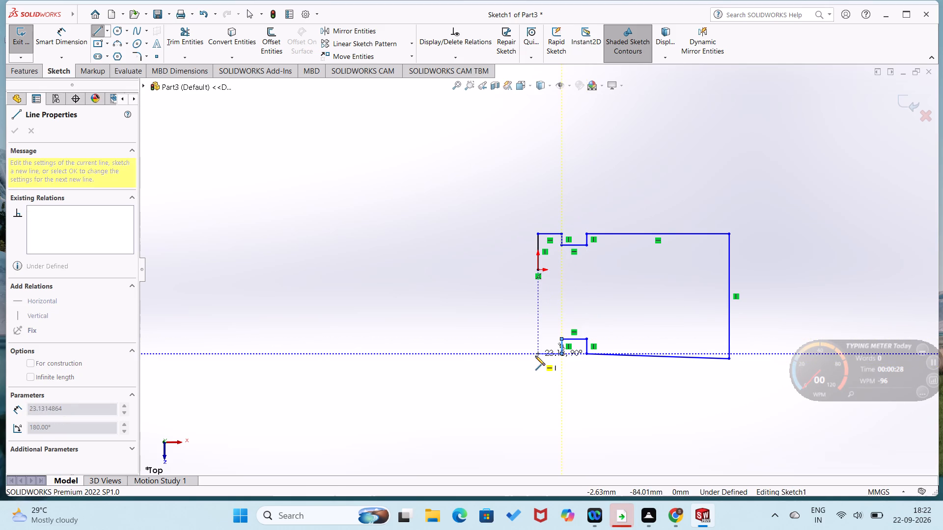
pyautogui.click(535, 356)
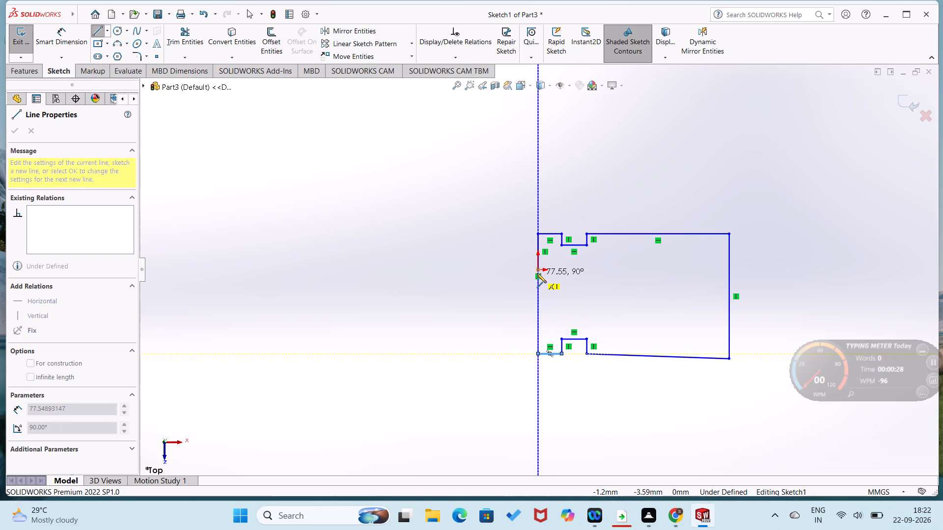
pyautogui.click(537, 270)
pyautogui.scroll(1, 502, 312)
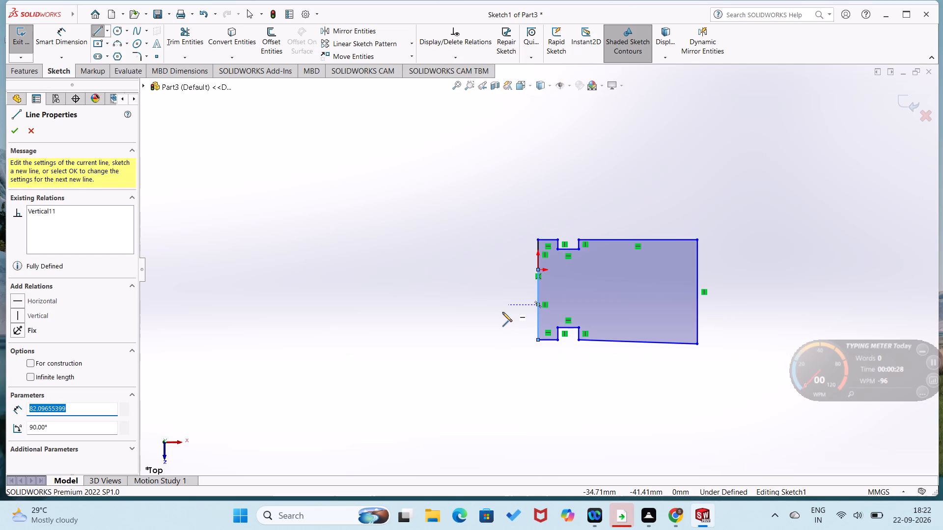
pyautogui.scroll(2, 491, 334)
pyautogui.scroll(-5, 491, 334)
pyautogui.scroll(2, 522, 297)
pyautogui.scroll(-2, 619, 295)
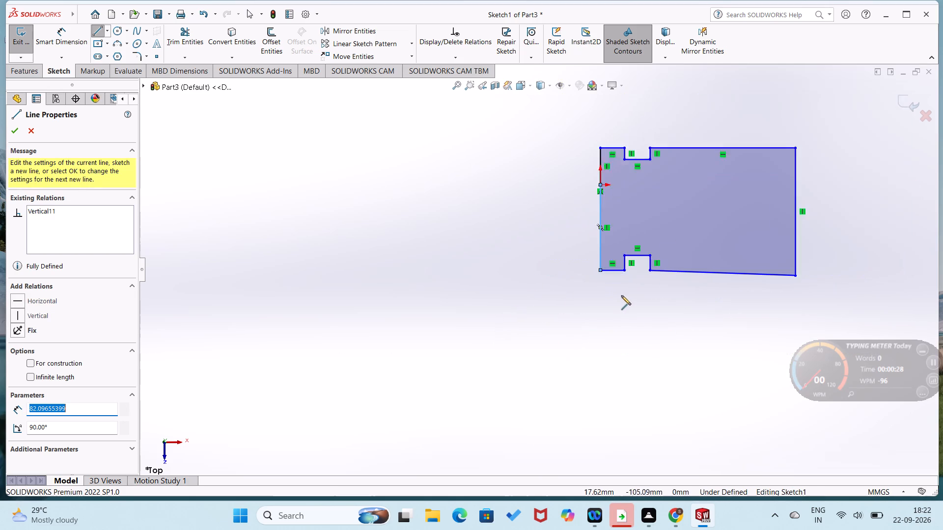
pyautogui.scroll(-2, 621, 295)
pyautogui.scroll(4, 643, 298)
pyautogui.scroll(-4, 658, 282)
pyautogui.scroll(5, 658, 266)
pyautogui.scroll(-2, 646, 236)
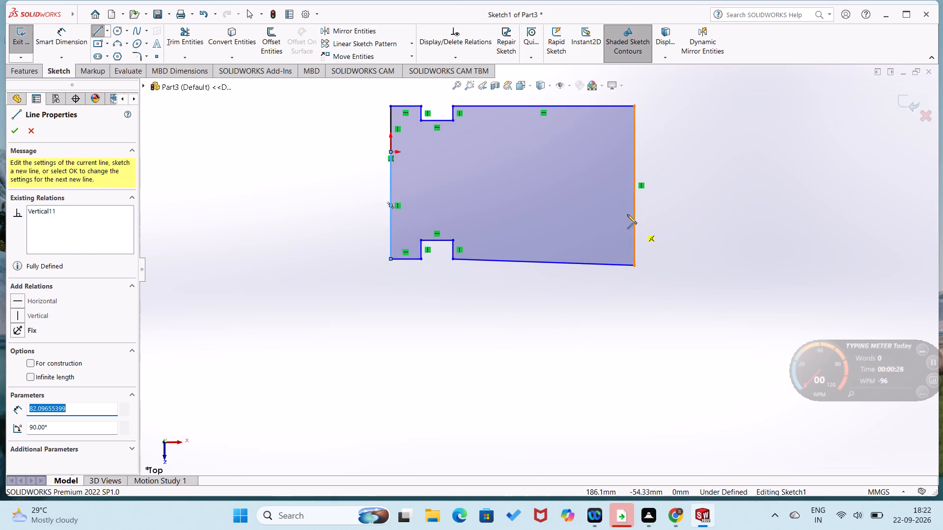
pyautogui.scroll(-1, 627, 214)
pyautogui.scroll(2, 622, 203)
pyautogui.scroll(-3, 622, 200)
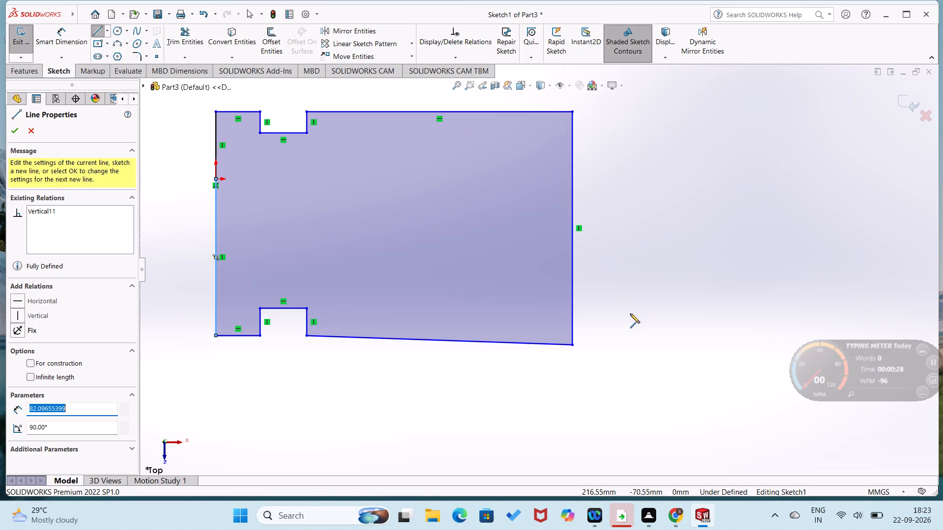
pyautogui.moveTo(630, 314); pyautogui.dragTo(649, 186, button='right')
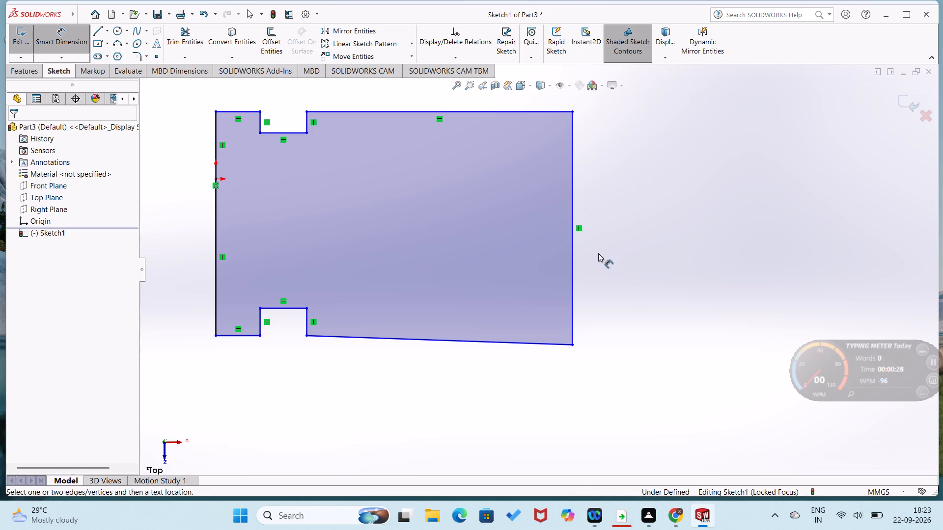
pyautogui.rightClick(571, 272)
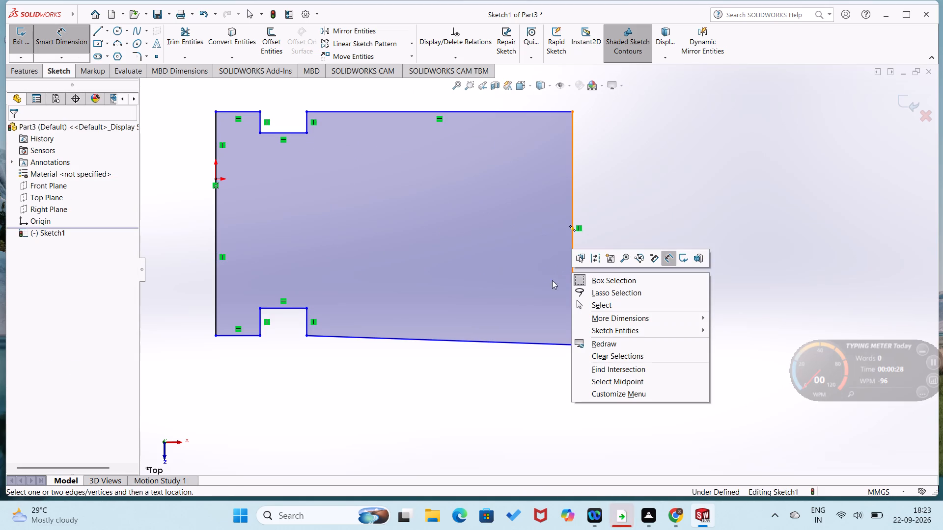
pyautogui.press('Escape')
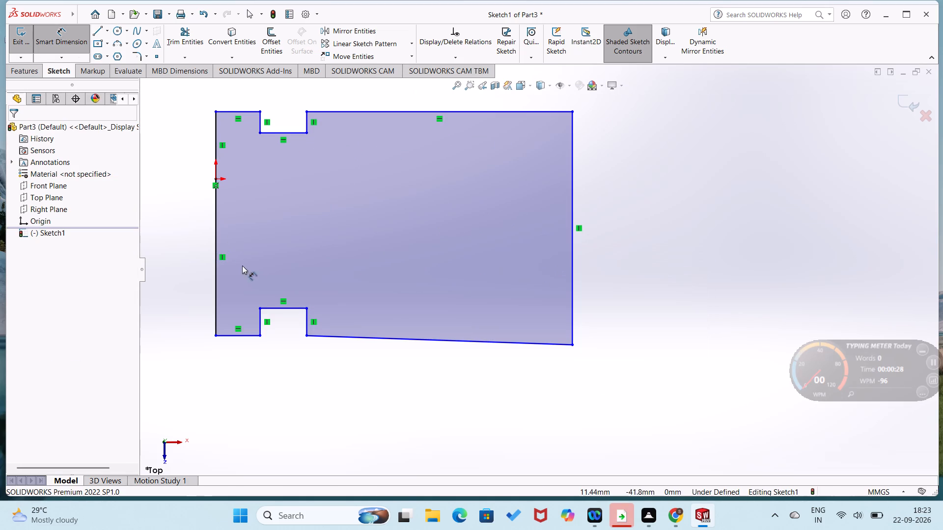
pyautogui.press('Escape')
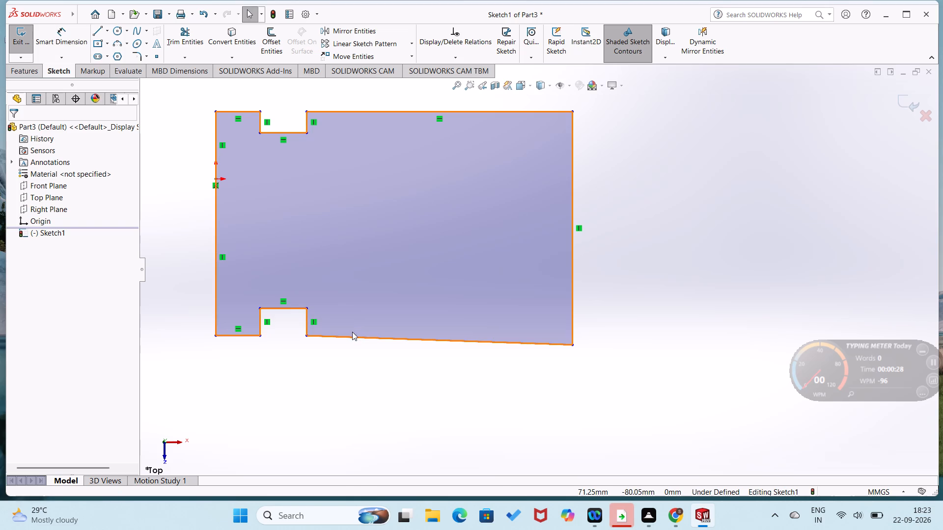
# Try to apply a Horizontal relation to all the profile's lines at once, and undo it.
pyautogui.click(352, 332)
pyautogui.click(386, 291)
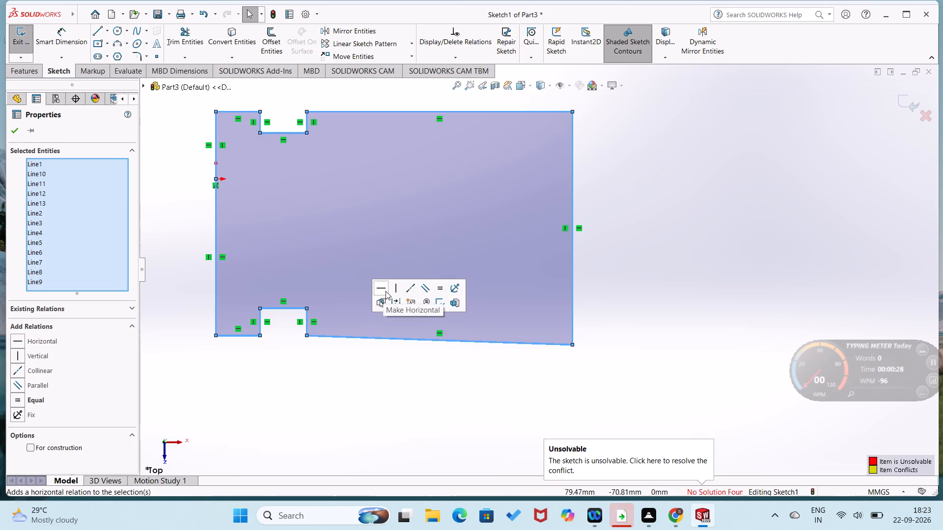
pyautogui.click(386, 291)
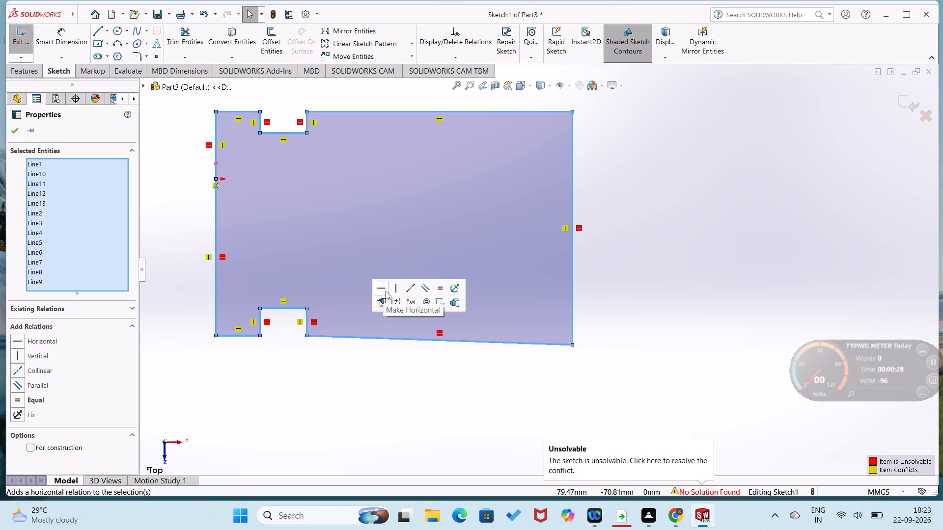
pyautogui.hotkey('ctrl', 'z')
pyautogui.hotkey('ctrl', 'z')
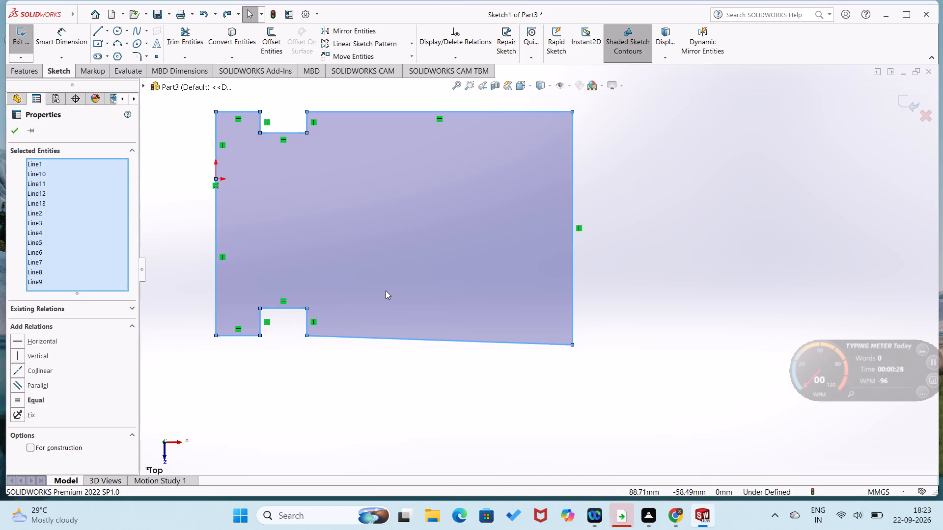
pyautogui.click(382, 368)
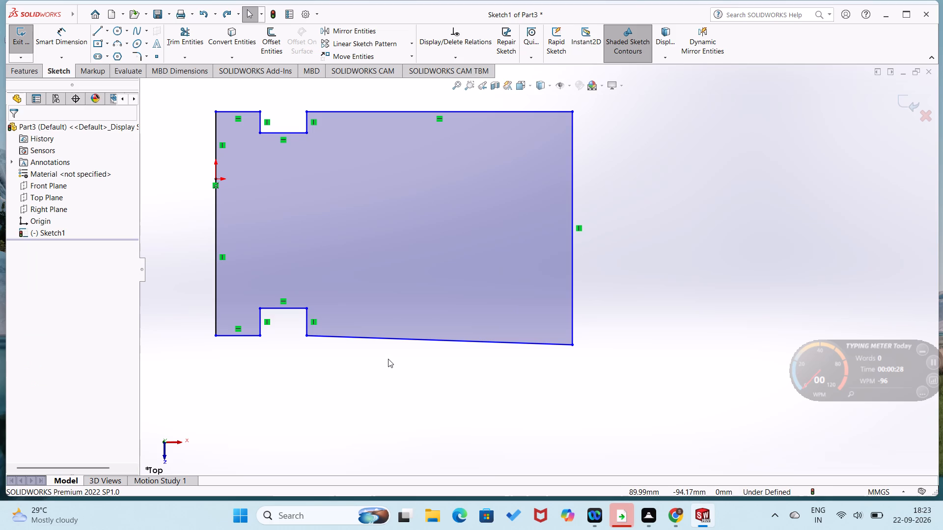
# Add a Horizontal relation to the slanted lower edge between the notch and the right edge.
pyautogui.click(424, 341)
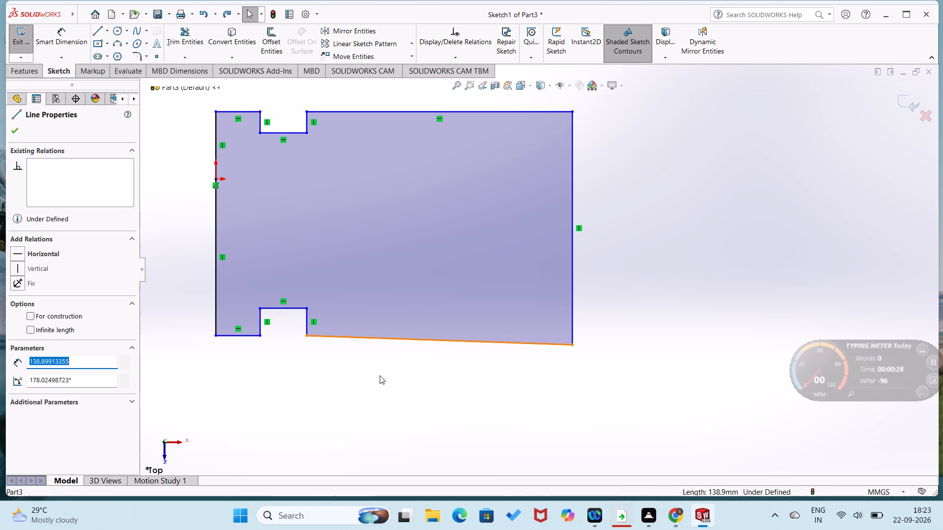
pyautogui.click(17, 255)
pyautogui.click(16, 130)
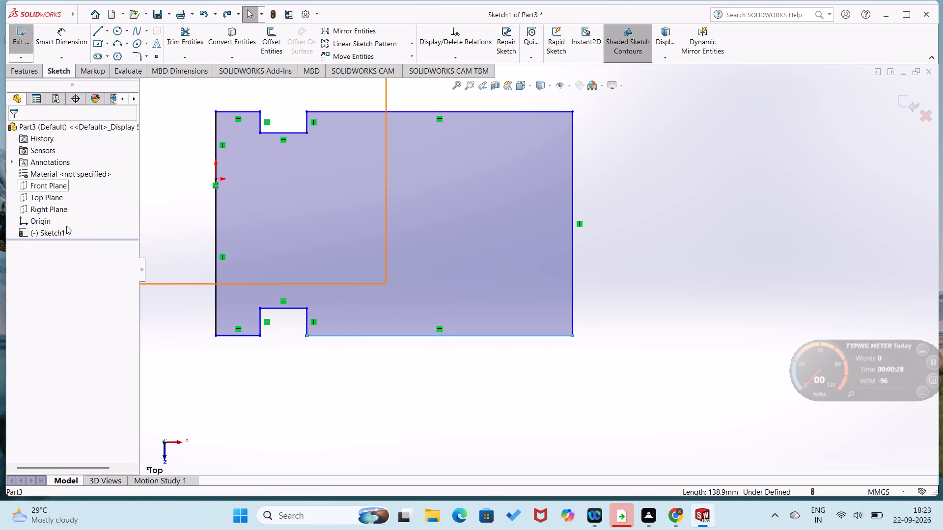
# Dimension the long lower edge between the notch and the right edge to 60 mm.
pyautogui.moveTo(323, 359); pyautogui.dragTo(365, 234, button='right')
pyautogui.moveTo(430, 350); pyautogui.dragTo(431, 207, button='right')
pyautogui.click(404, 336)
pyautogui.click(407, 360)
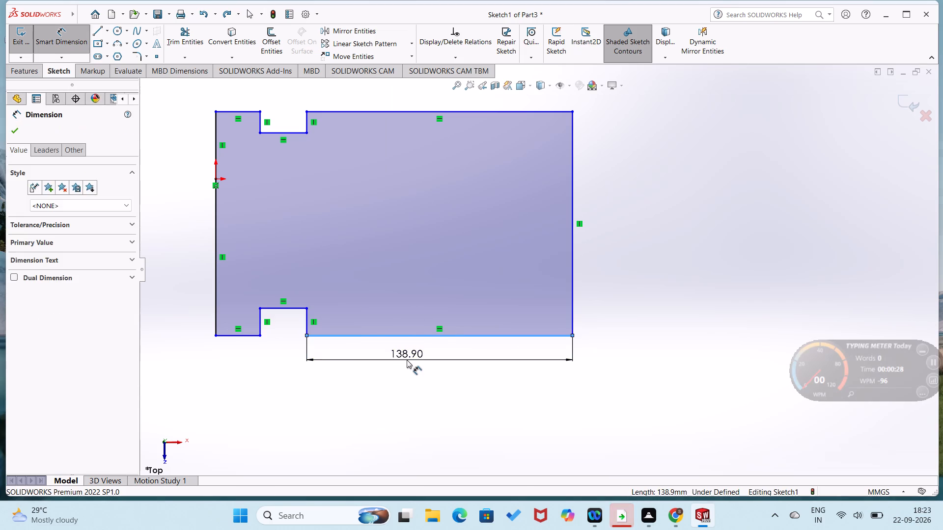
pyautogui.write('60')
pyautogui.press('Return')
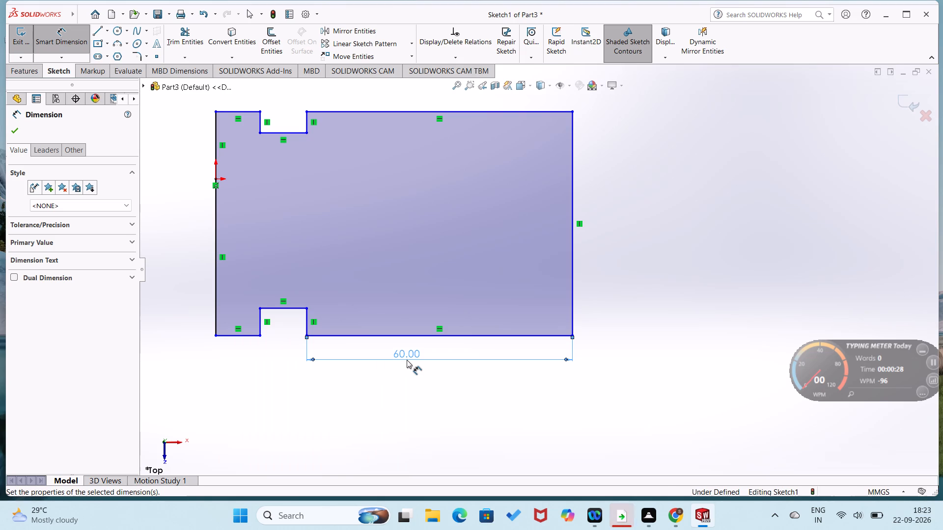
# Dimension the lower notch's width to 18 mm.
pyautogui.click(290, 306)
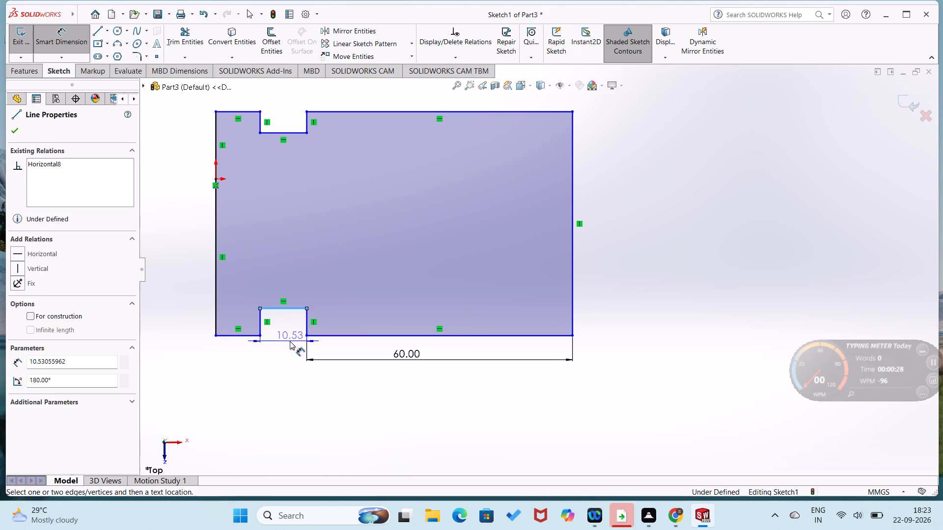
pyautogui.click(287, 331)
pyautogui.write('18')
pyautogui.press('Return')
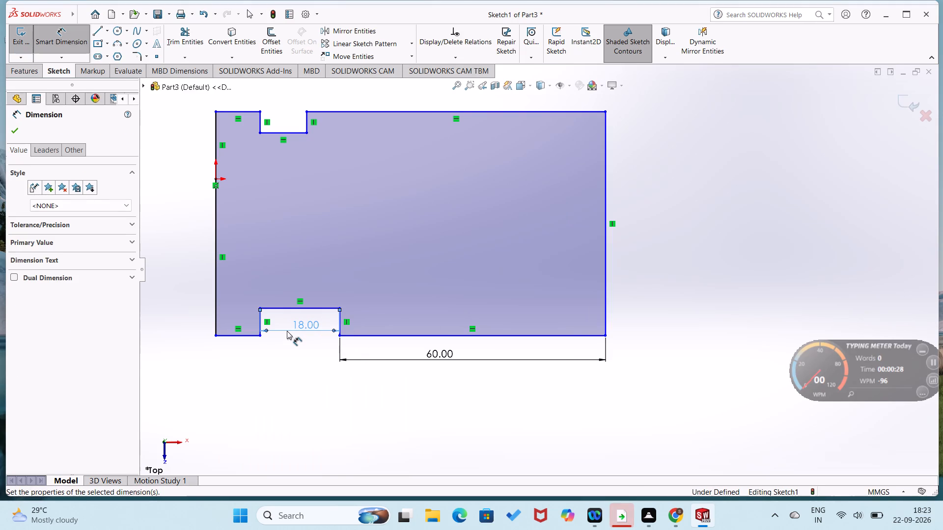
# Dimension both vertical sides of the lower notch to 6 mm.
pyautogui.click(340, 321)
pyautogui.click(359, 323)
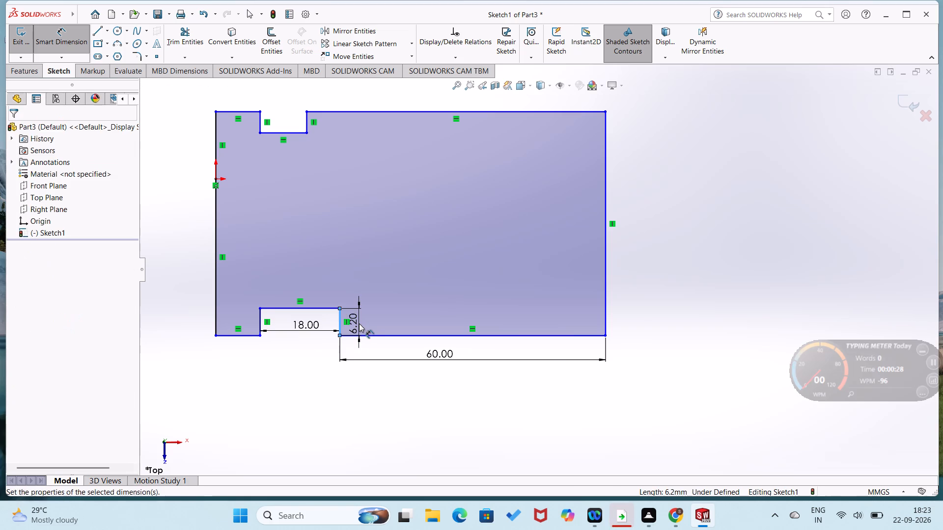
pyautogui.press('6')
pyautogui.press('Return')
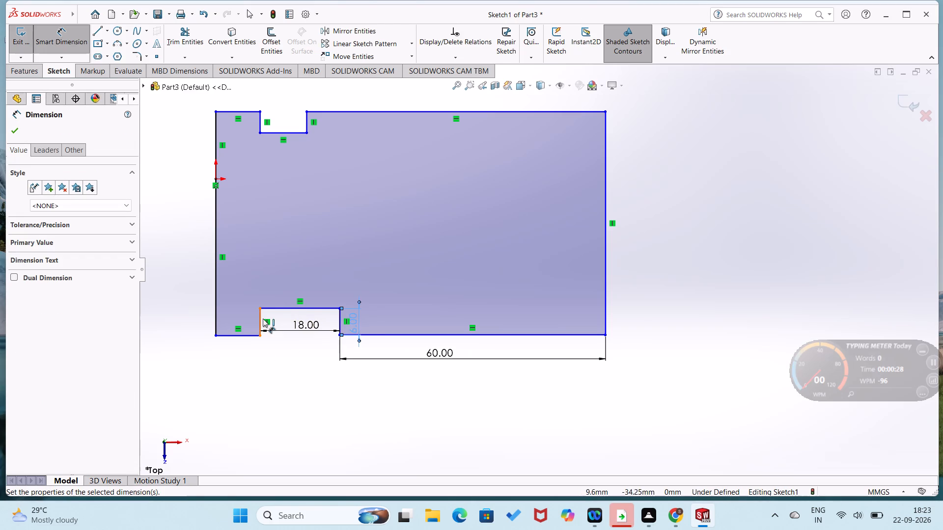
pyautogui.click(261, 318)
pyautogui.click(246, 318)
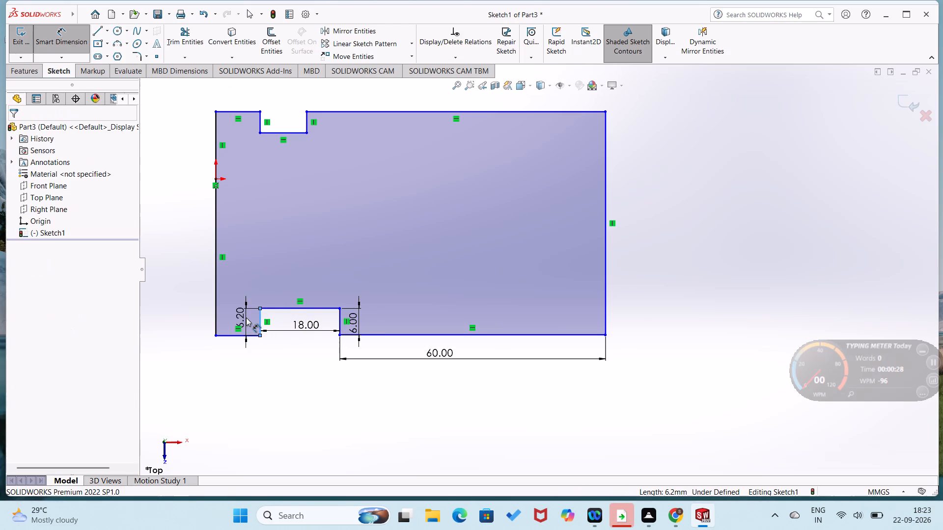
pyautogui.press('6')
pyautogui.press('Return')
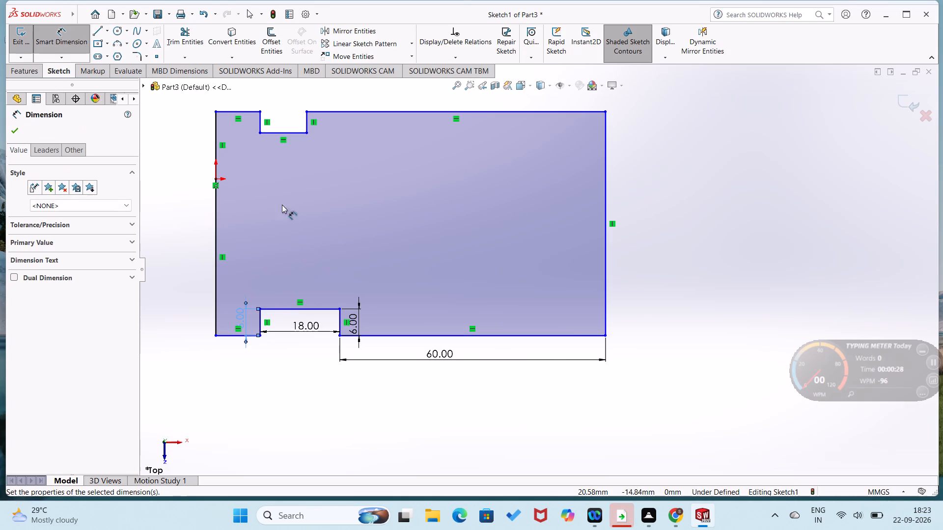
# Dimension the upper notch's width to 18 mm.
pyautogui.click(292, 132)
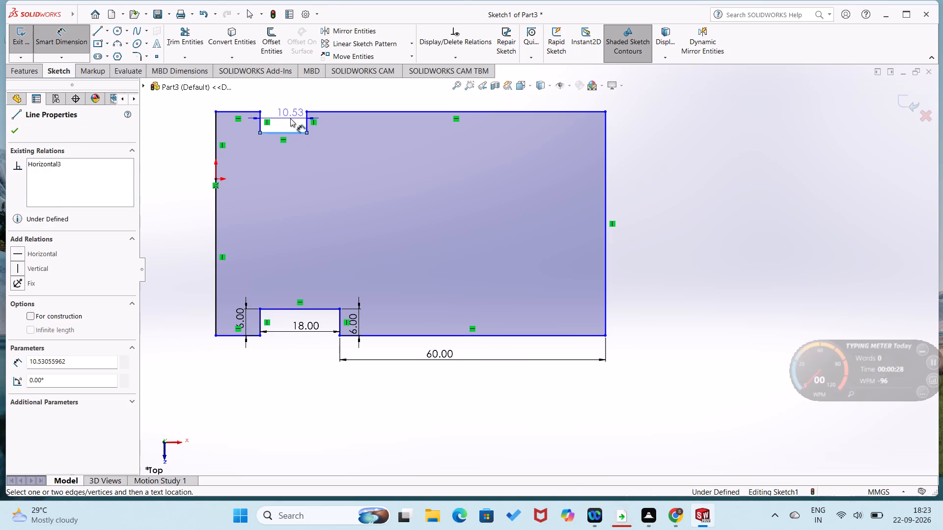
pyautogui.click(290, 118)
pyautogui.write('18')
pyautogui.press('Return')
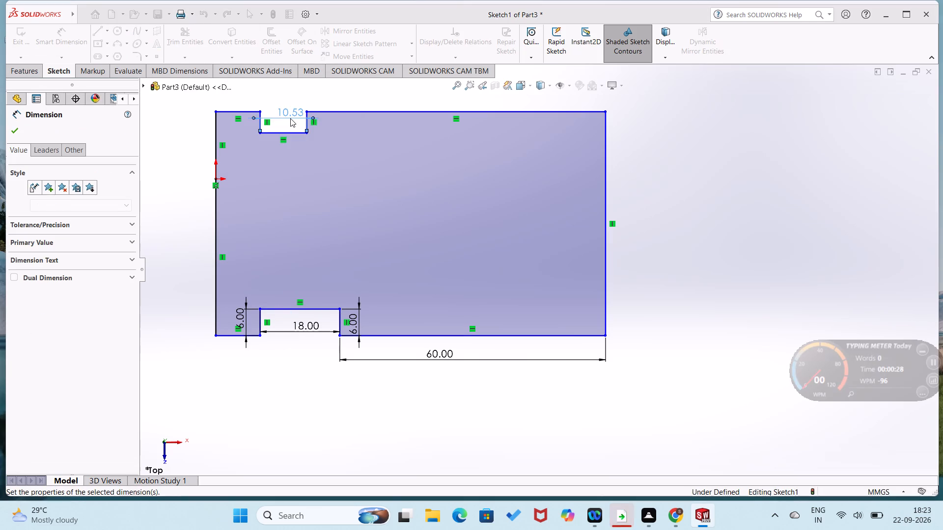
# Dimension both vertical sides of the upper notch to 6 mm.
pyautogui.click(340, 122)
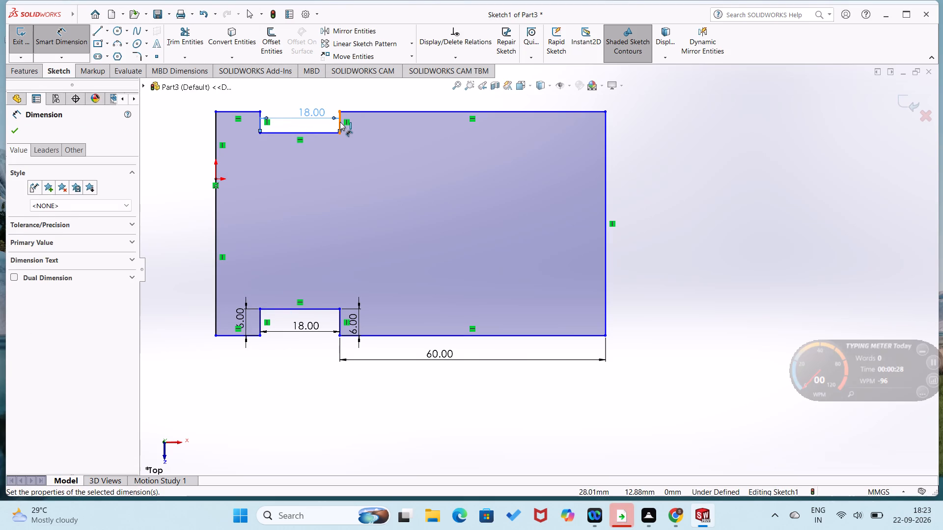
pyautogui.click(357, 122)
pyautogui.press('6')
pyautogui.press('Return')
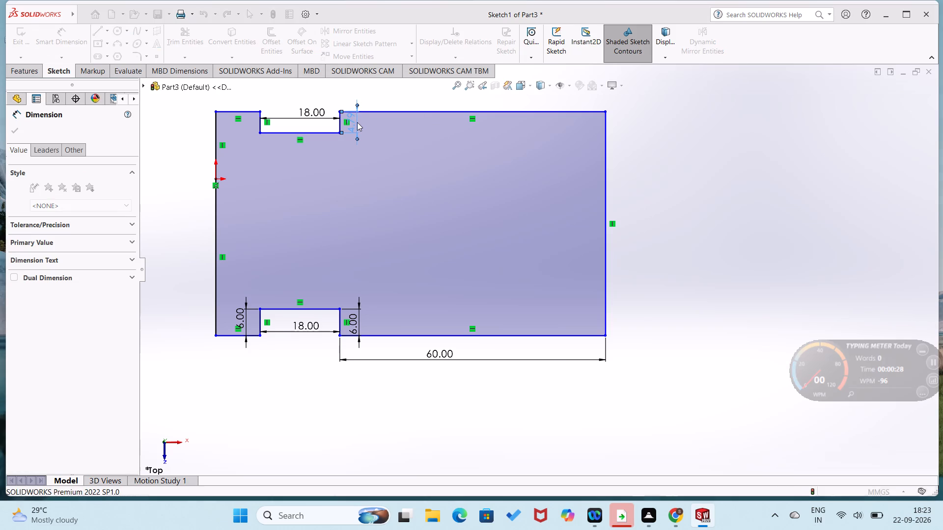
pyautogui.click(261, 120)
pyautogui.click(250, 119)
pyautogui.press('6')
pyautogui.press('Return')
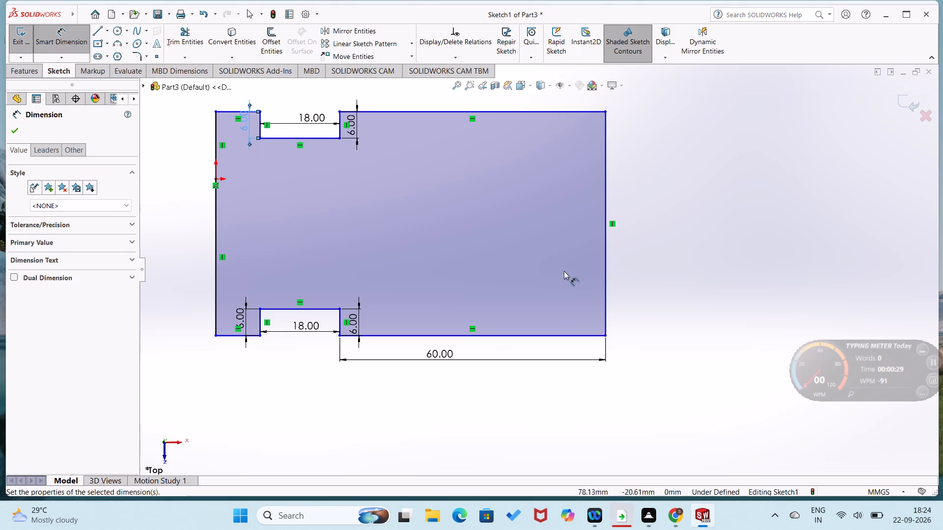
# Dimension the profile's right vertical edge to 36 mm.
pyautogui.click(605, 286)
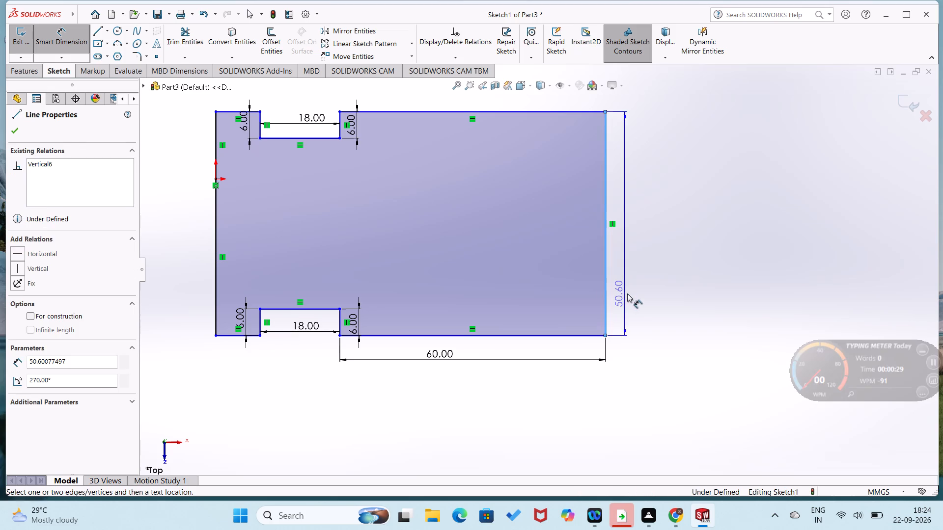
pyautogui.click(634, 295)
pyautogui.write('36')
pyautogui.press('Return')
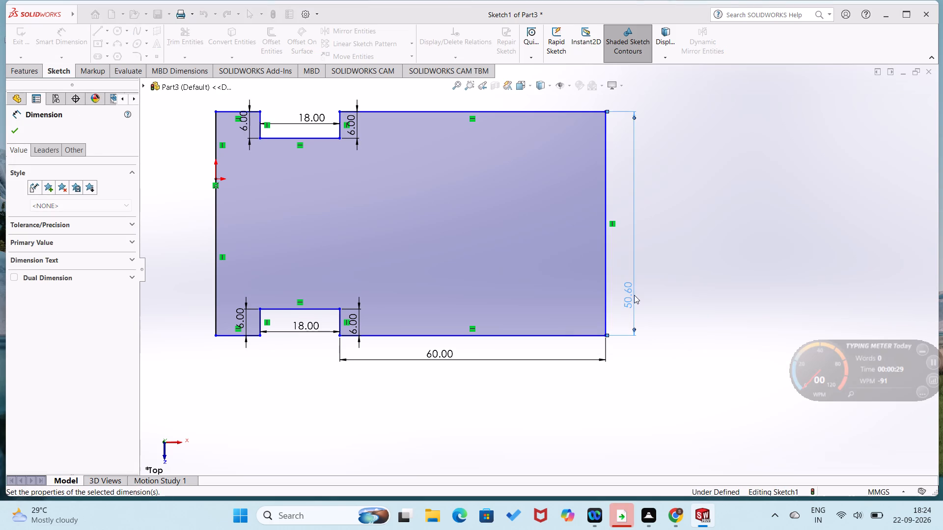
# Dimension the long upper edge between the notch and the right edge at 60 mm.
pyautogui.scroll(-1, 419, 284)
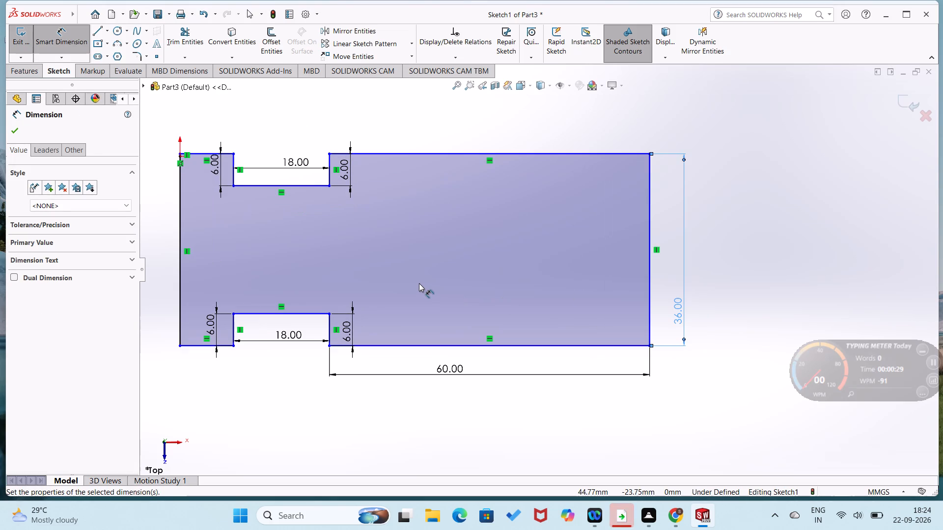
pyautogui.click(416, 152)
pyautogui.click(419, 138)
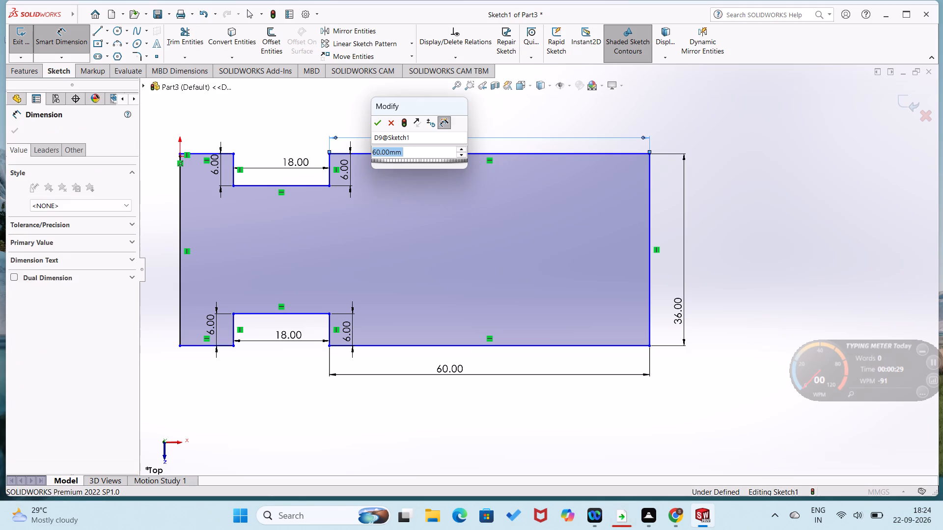
pyautogui.click(375, 123)
pyautogui.click(151, 230)
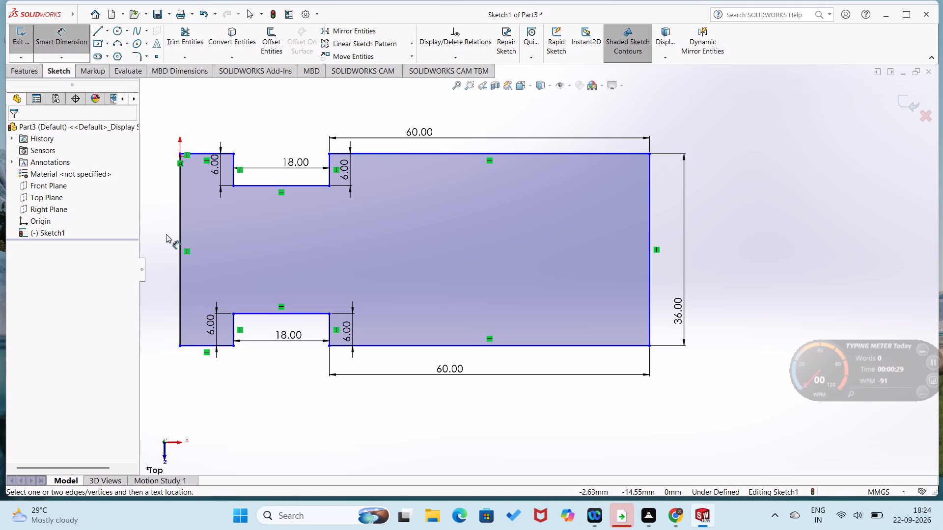
# Dimension the short upper edge between the left edge and the upper notch to 12 mm.
pyautogui.click(200, 152)
pyautogui.click(203, 133)
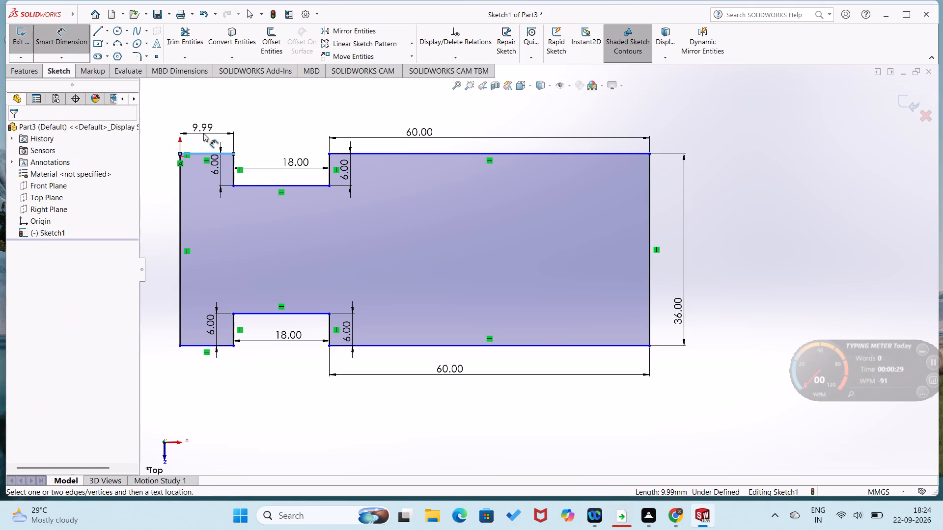
pyautogui.write('12')
pyautogui.press('Return')
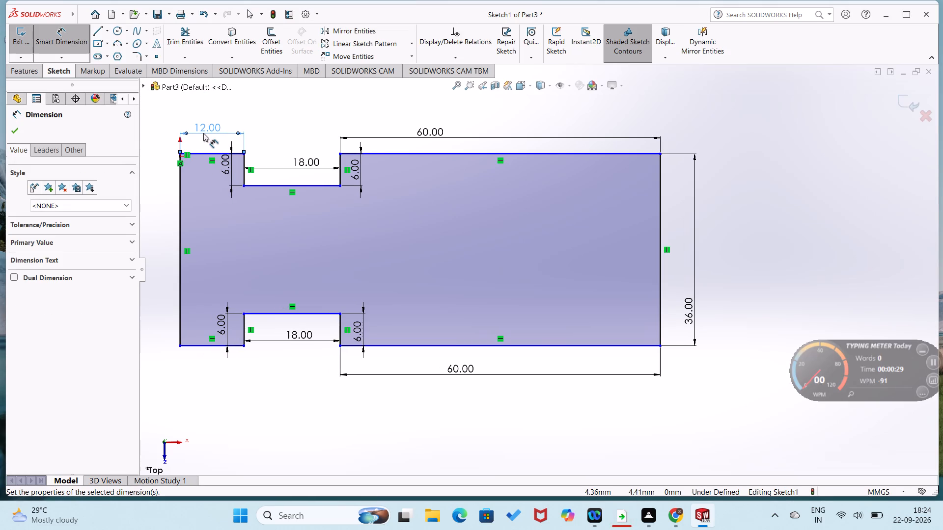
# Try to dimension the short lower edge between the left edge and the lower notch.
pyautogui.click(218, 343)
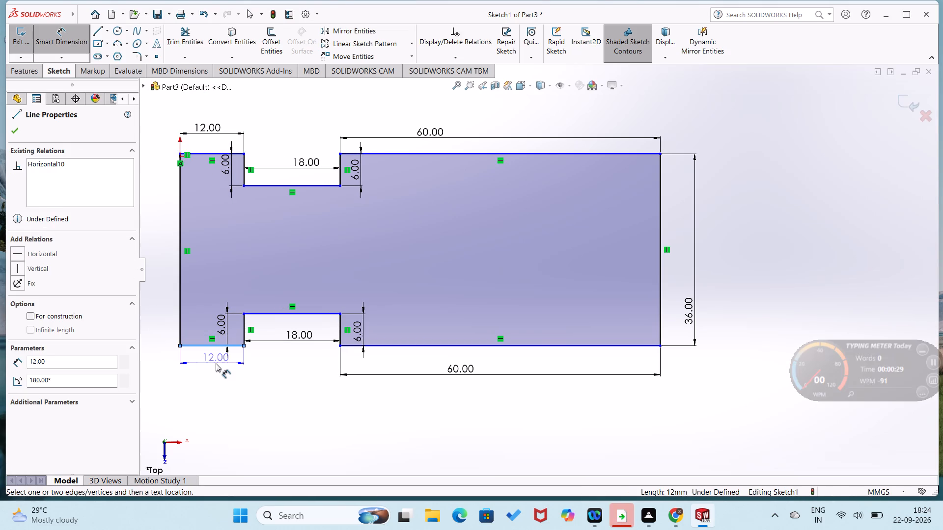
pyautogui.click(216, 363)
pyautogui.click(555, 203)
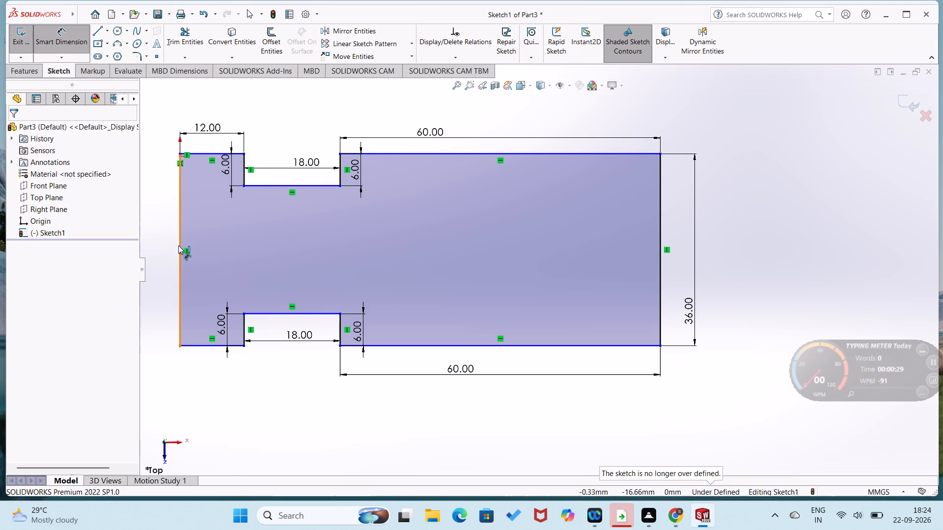
# Examine the profile's left edge and its upper corner near the origin, and leave the dimension tool.
pyautogui.scroll(-7, 173, 160)
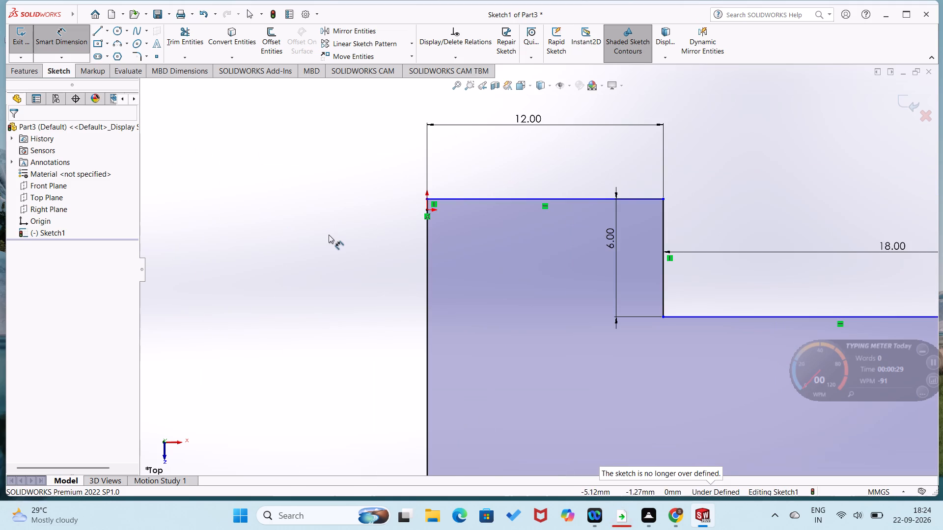
pyautogui.scroll(-3, 329, 235)
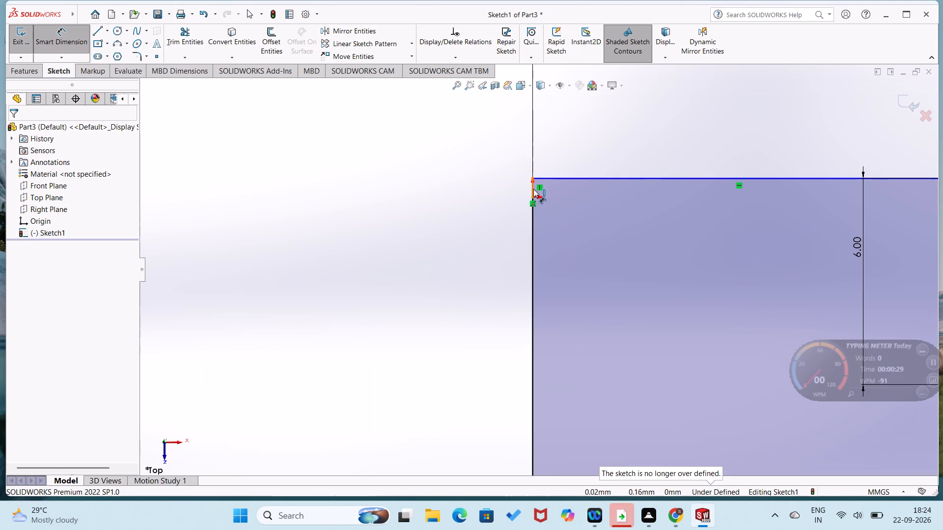
pyautogui.scroll(-8, 558, 276)
pyautogui.scroll(7, 518, 290)
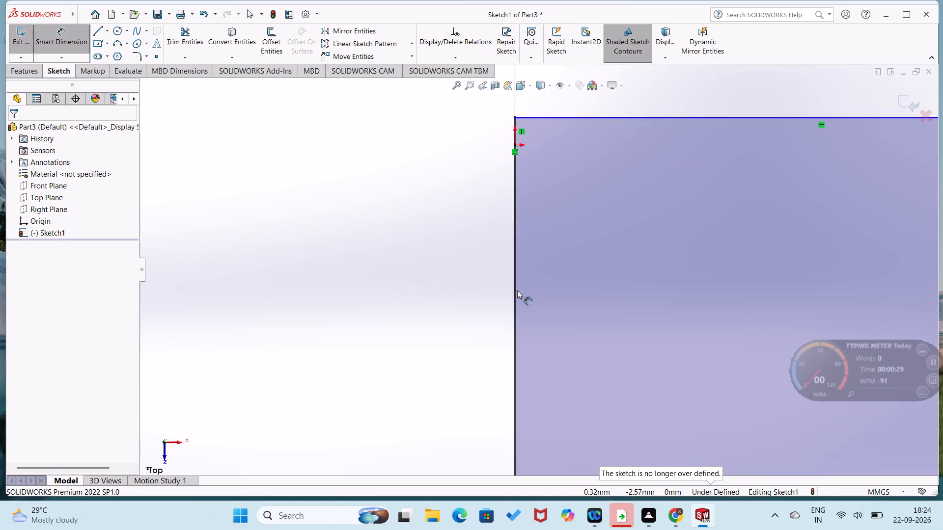
pyautogui.scroll(9, 517, 290)
pyautogui.scroll(3, 495, 352)
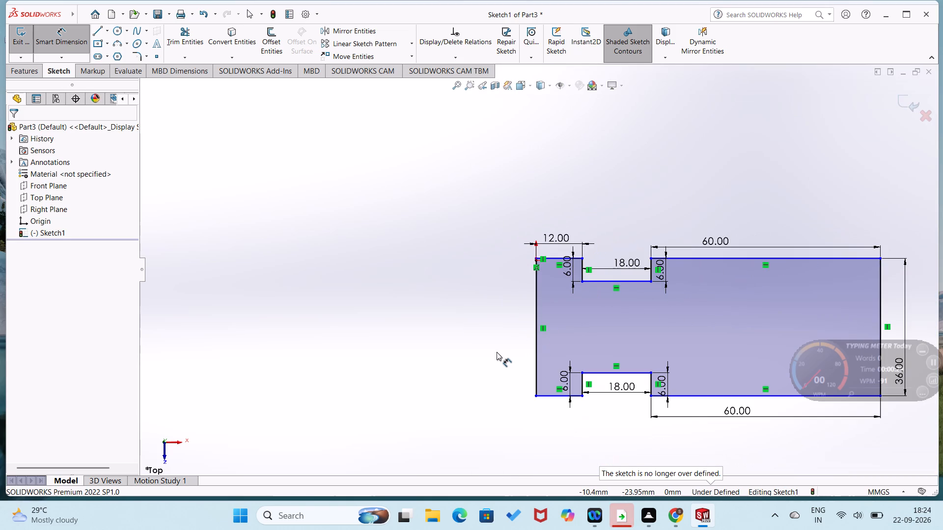
pyautogui.scroll(-3, 490, 355)
pyautogui.scroll(3, 519, 339)
pyautogui.scroll(-4, 534, 337)
pyautogui.scroll(3, 581, 310)
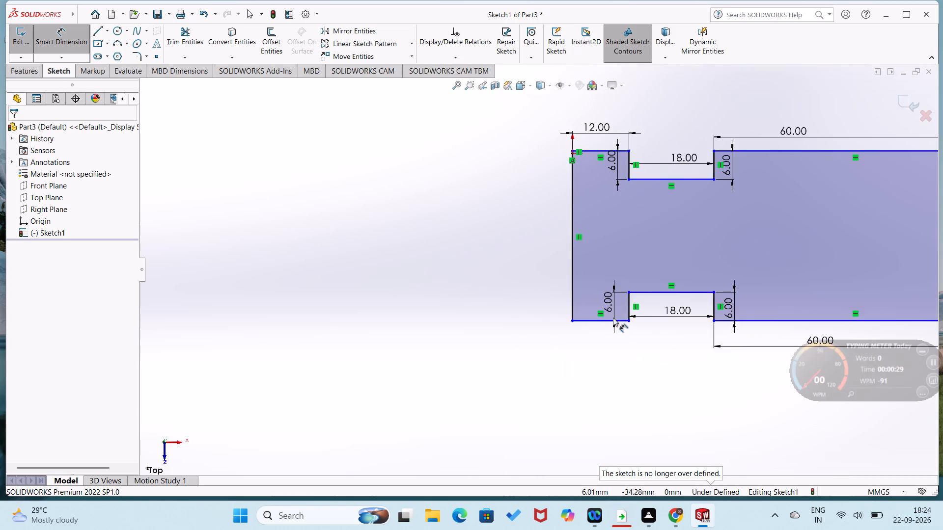
pyautogui.scroll(-5, 613, 318)
pyautogui.scroll(6, 767, 274)
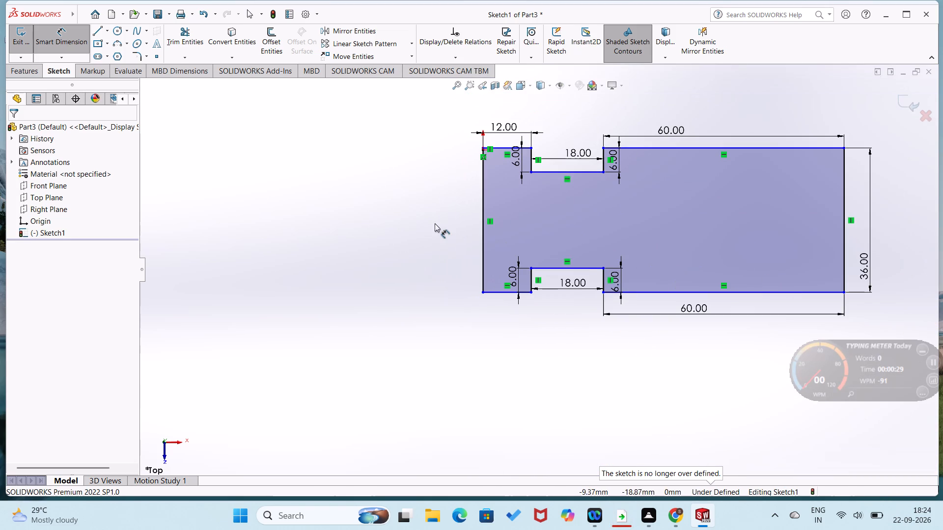
pyautogui.scroll(-3, 429, 234)
pyautogui.press('Escape')
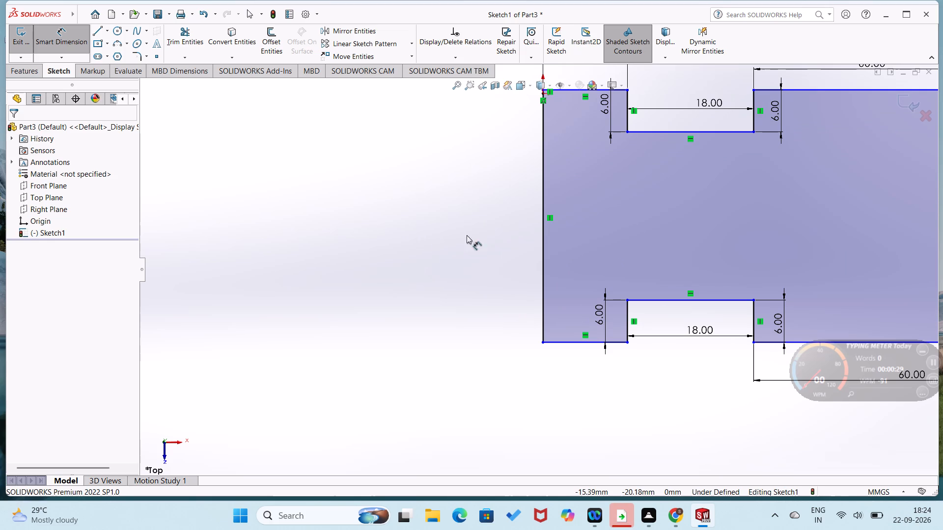
pyautogui.scroll(2, 519, 238)
pyautogui.press('Escape')
pyautogui.press('Escape')
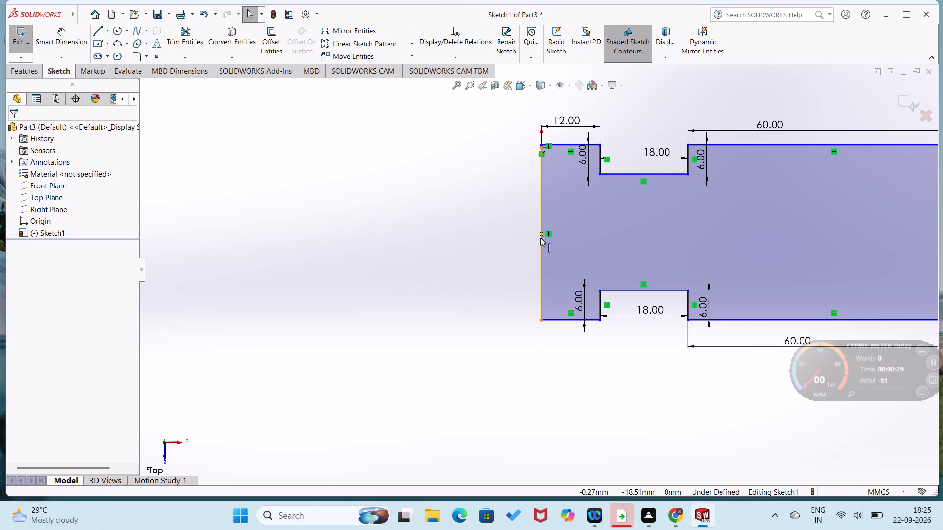
# Try to add a Horizontal relation between the midpoints of the profile's left and right vertical edges.
pyautogui.click(540, 233)
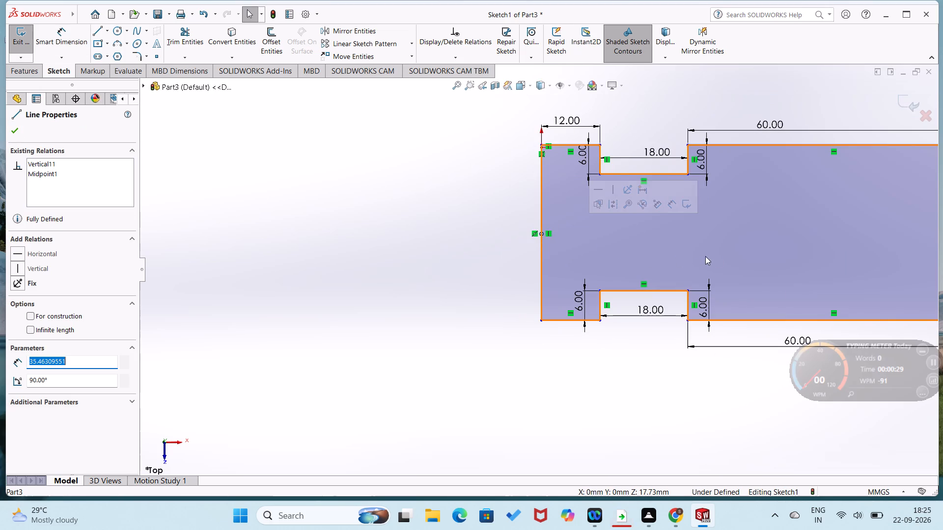
pyautogui.keyDown('ctrl'); pyautogui.scroll(2, 718, 257); pyautogui.keyUp('ctrl')
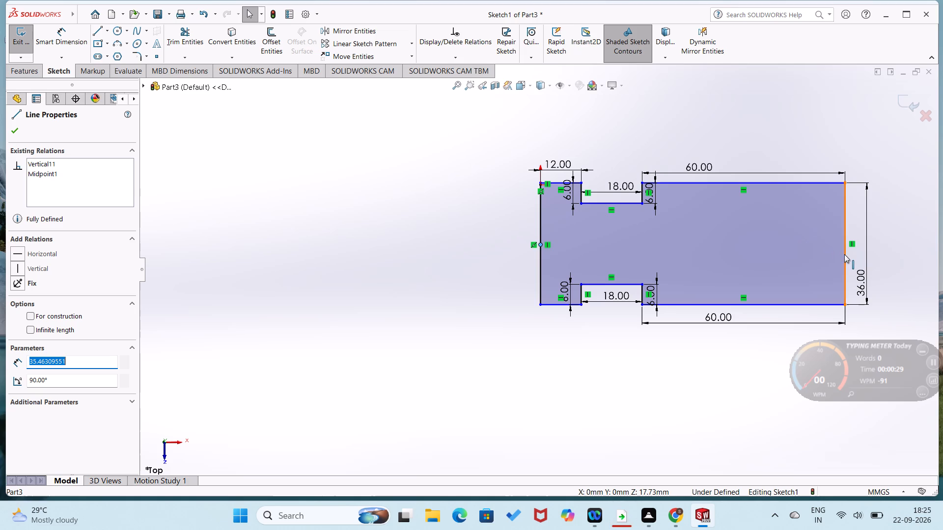
pyautogui.keyDown('ctrl'); pyautogui.click(845, 242); pyautogui.keyUp('ctrl')
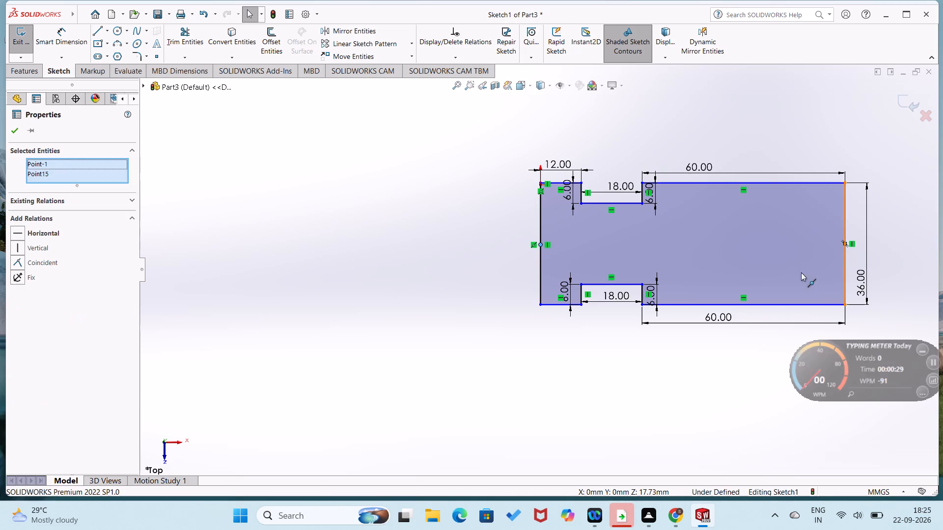
pyautogui.click(22, 236)
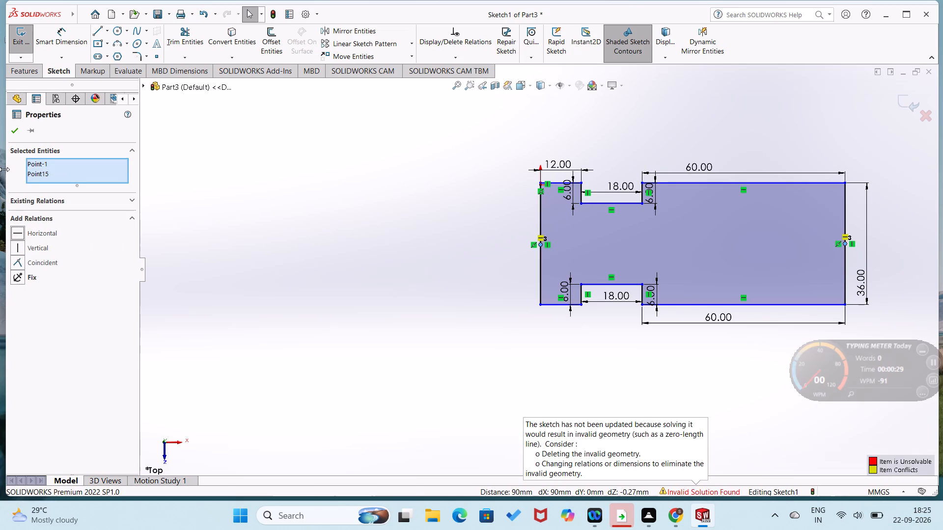
pyautogui.click(13, 136)
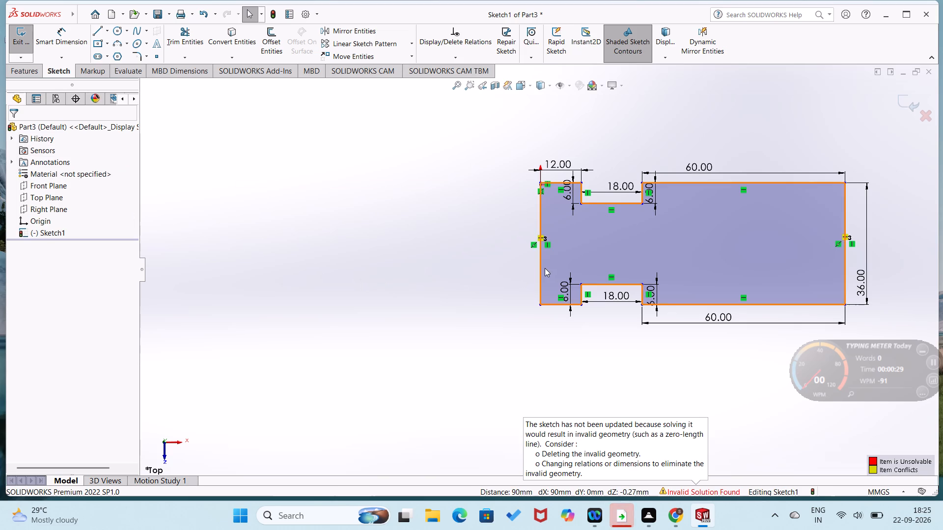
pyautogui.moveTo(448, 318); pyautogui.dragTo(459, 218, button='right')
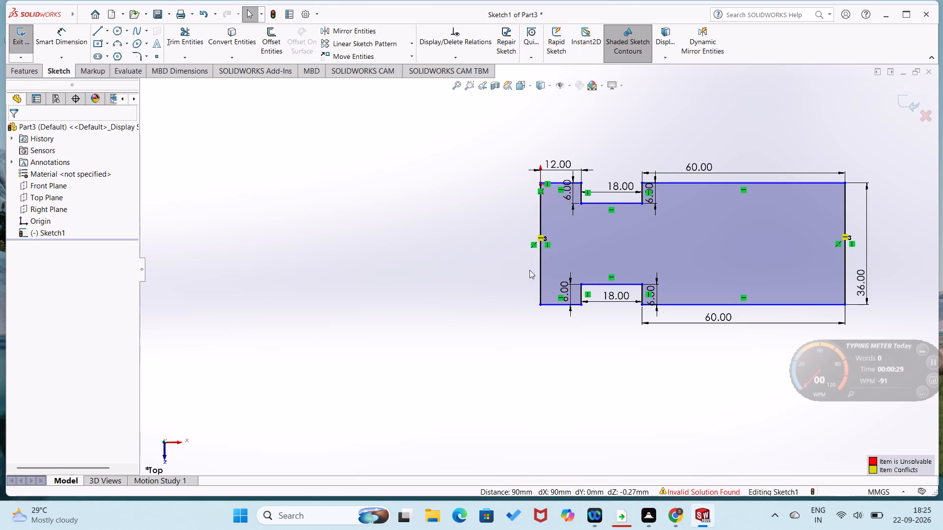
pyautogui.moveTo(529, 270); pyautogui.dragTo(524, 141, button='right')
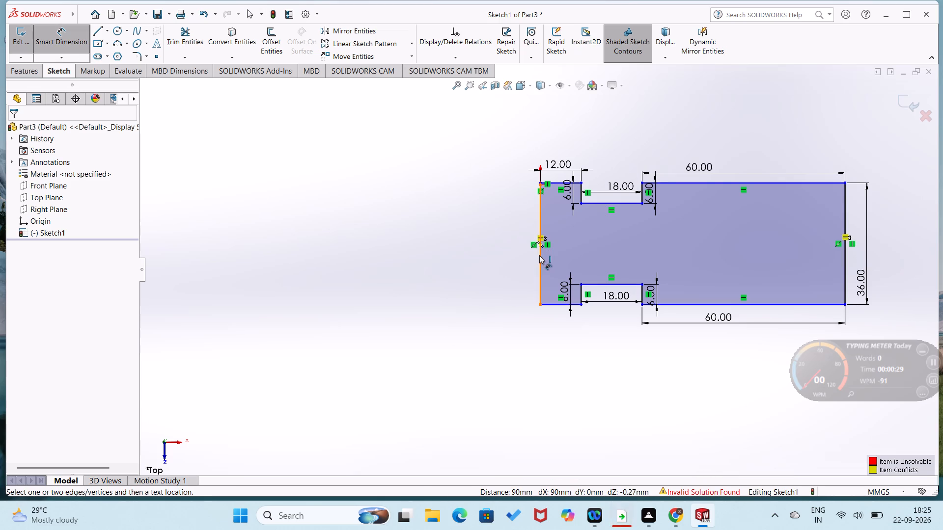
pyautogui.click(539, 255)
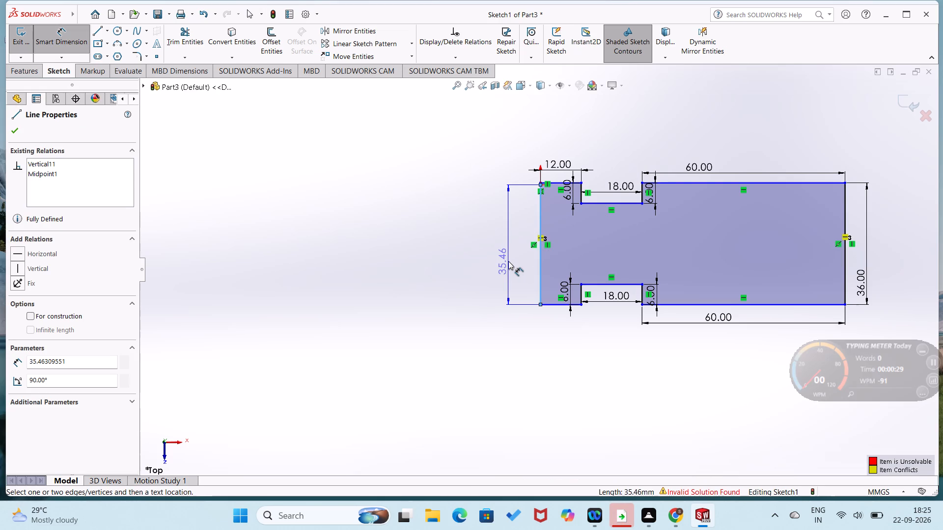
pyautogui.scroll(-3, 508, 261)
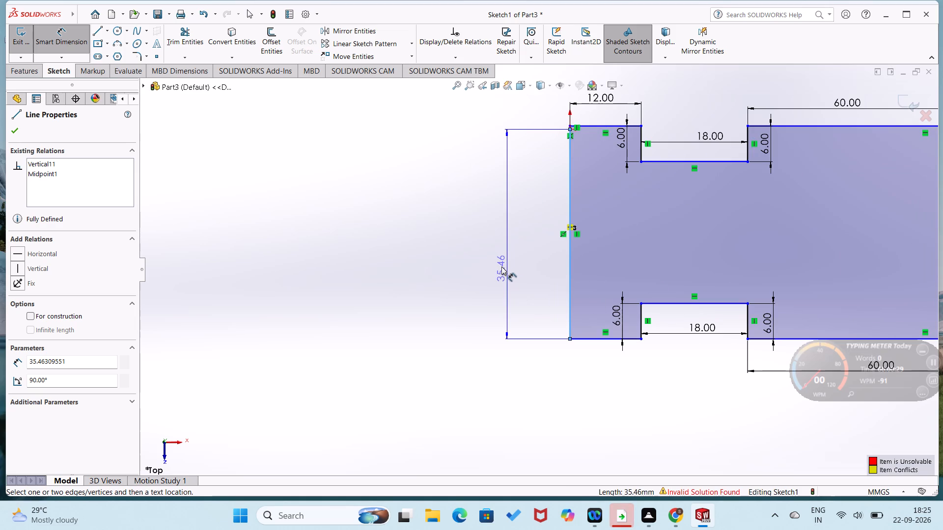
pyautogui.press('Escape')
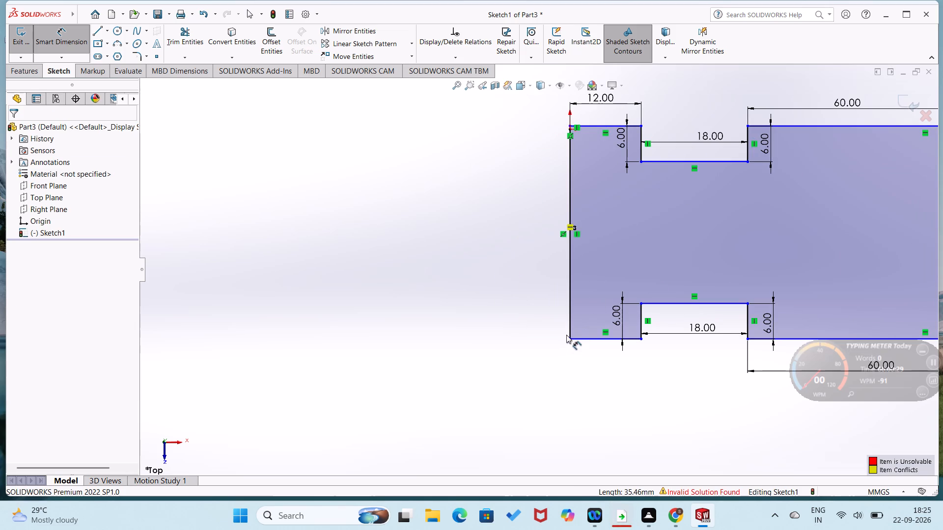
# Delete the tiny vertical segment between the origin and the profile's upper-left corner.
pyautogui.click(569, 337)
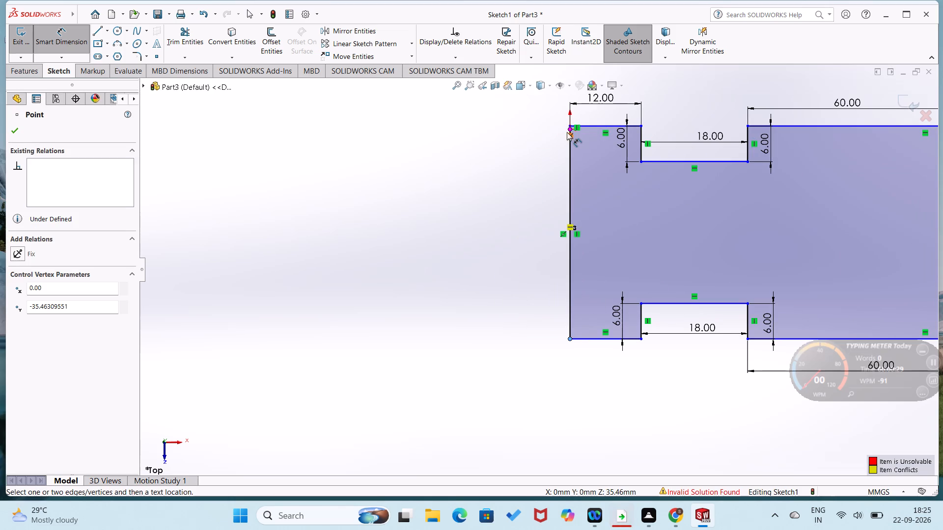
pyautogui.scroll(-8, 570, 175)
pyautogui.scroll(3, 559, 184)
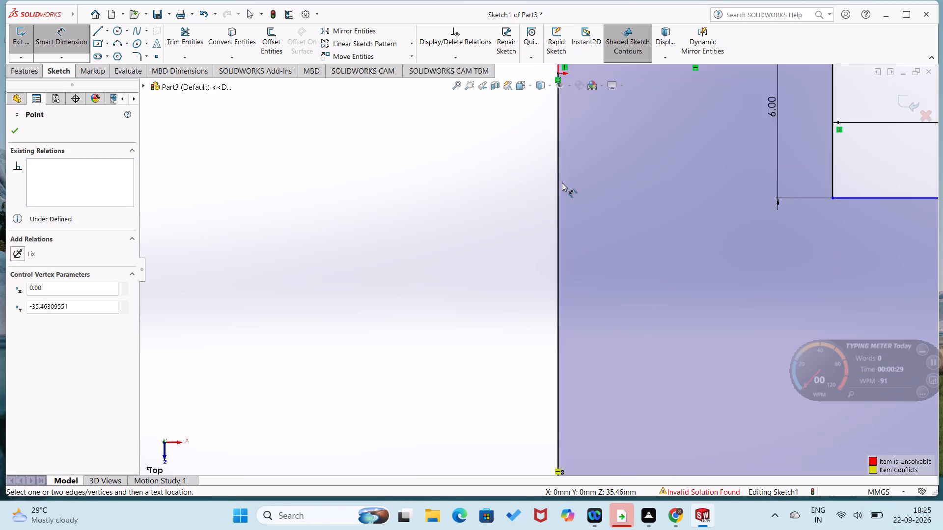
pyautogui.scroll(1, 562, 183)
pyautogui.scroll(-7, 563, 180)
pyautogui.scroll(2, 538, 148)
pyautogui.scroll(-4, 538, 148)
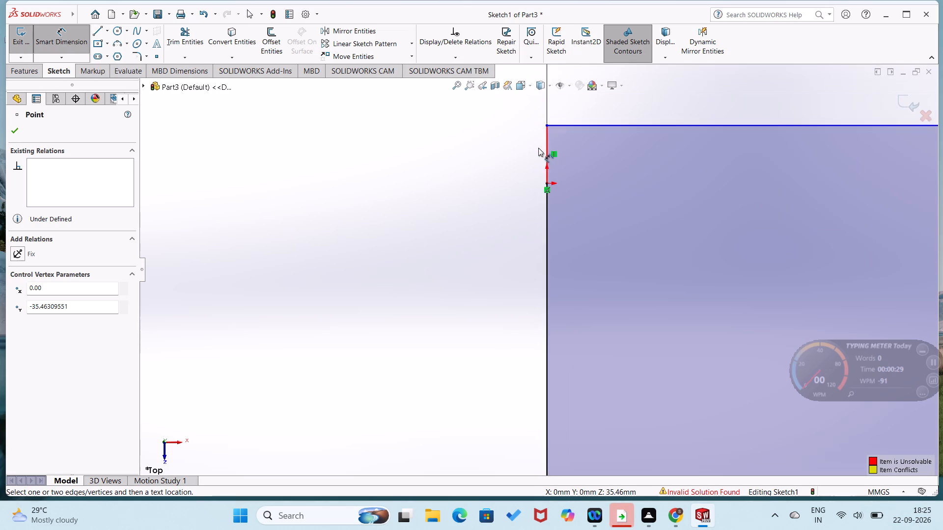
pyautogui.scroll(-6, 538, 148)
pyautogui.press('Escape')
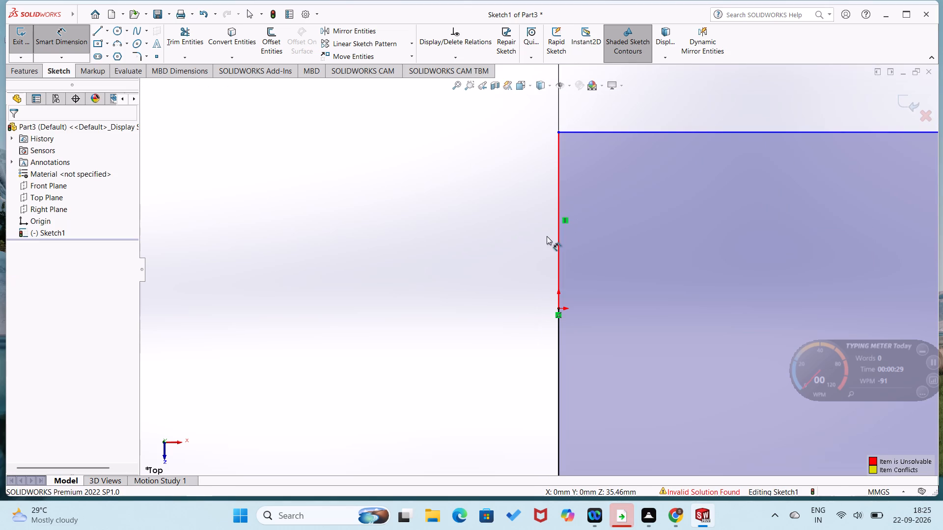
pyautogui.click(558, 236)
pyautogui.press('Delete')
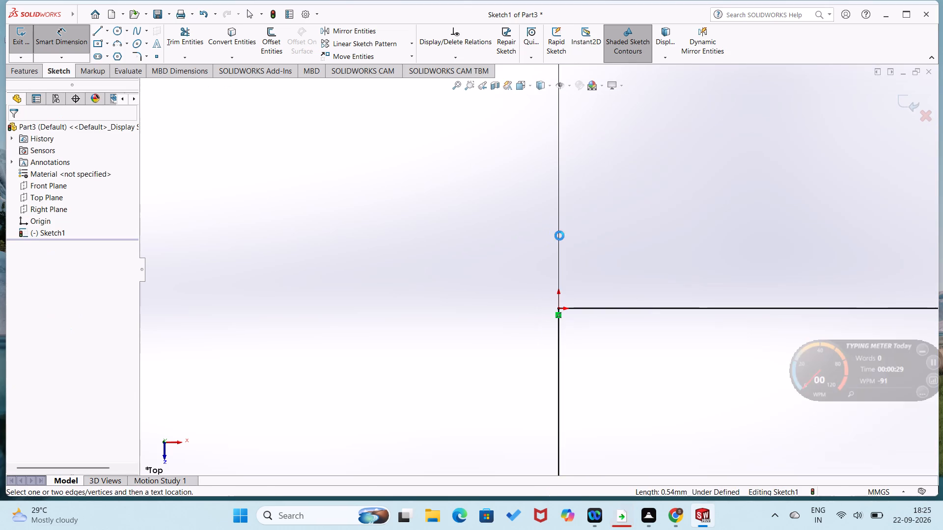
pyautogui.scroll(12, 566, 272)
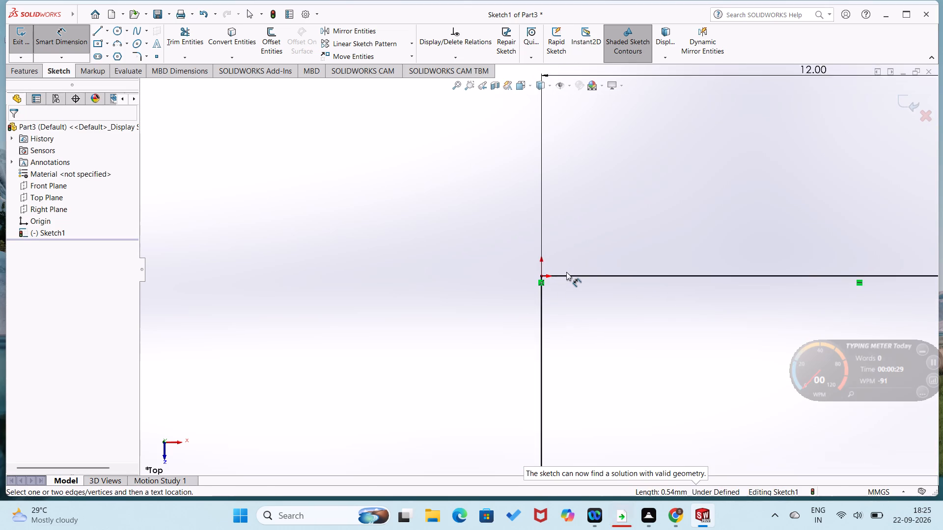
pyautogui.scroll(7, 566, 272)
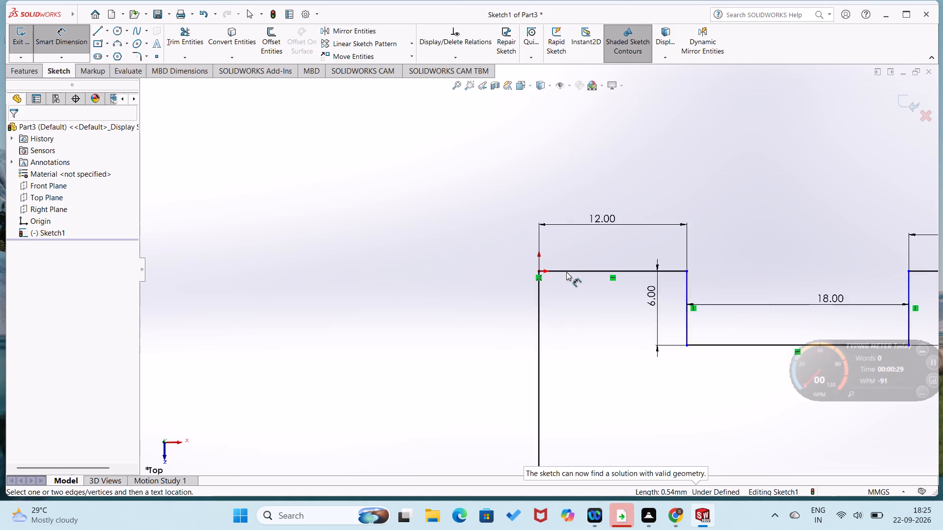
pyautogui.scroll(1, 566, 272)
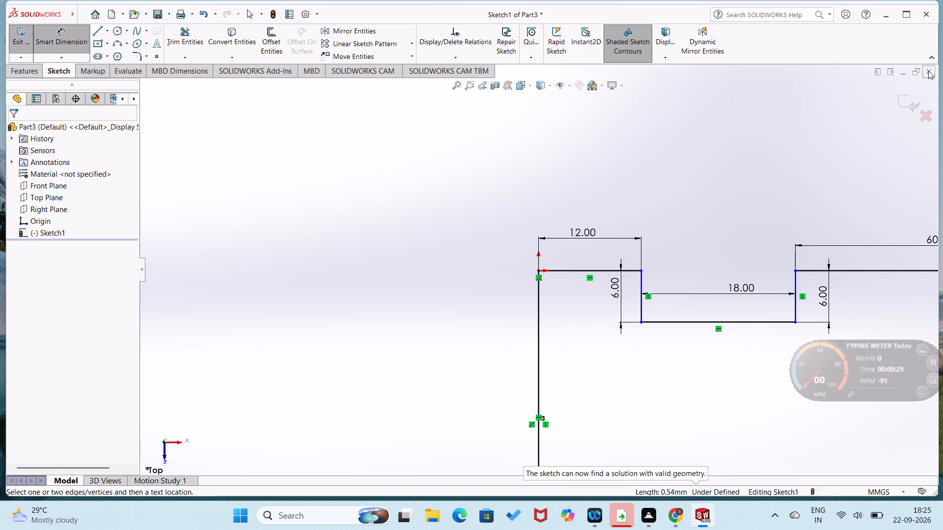
# Close the current part without saving its changes.
pyautogui.click(930, 71)
pyautogui.click(512, 280)
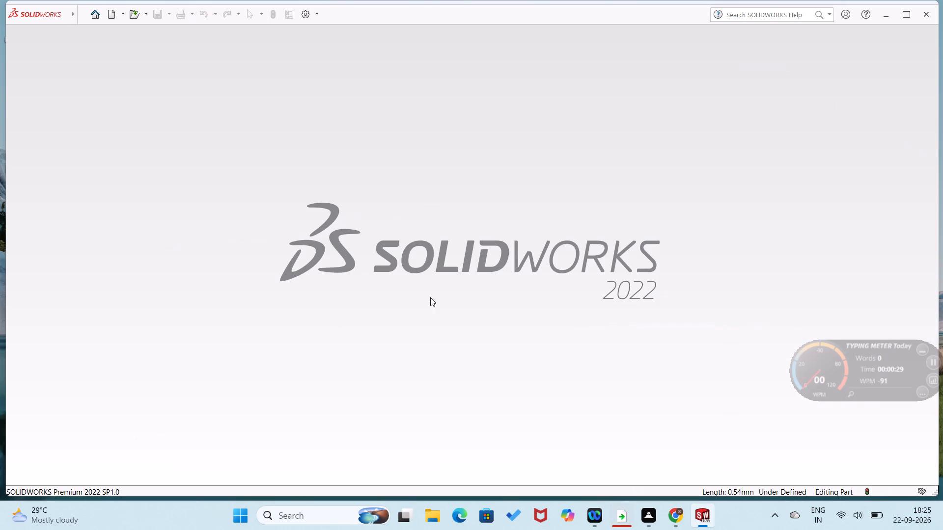
# Create a new part and open a sketch on the Top Plane.
pyautogui.click(54, 55)
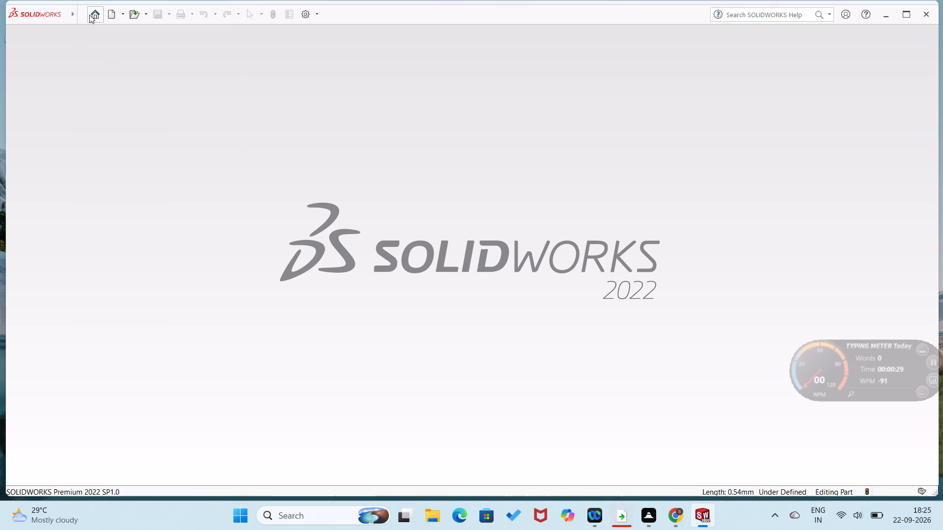
pyautogui.click(89, 15)
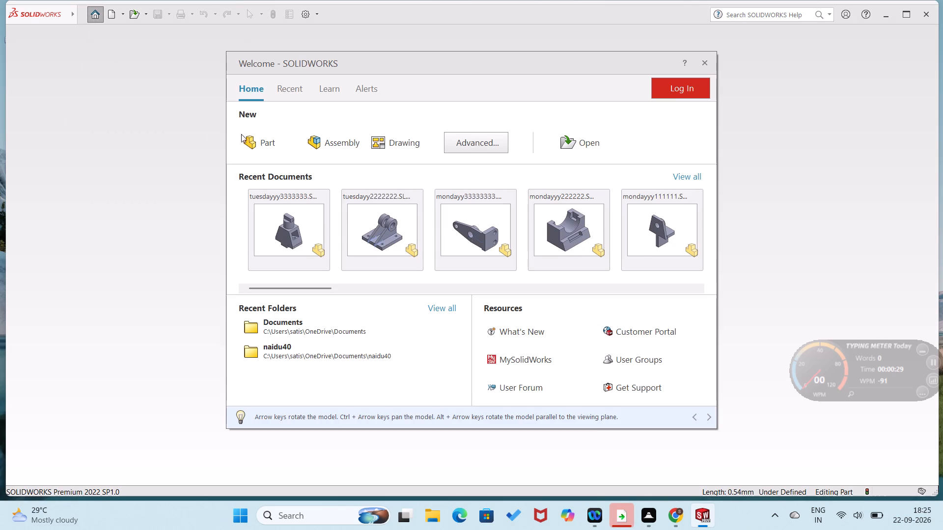
pyautogui.click(253, 137)
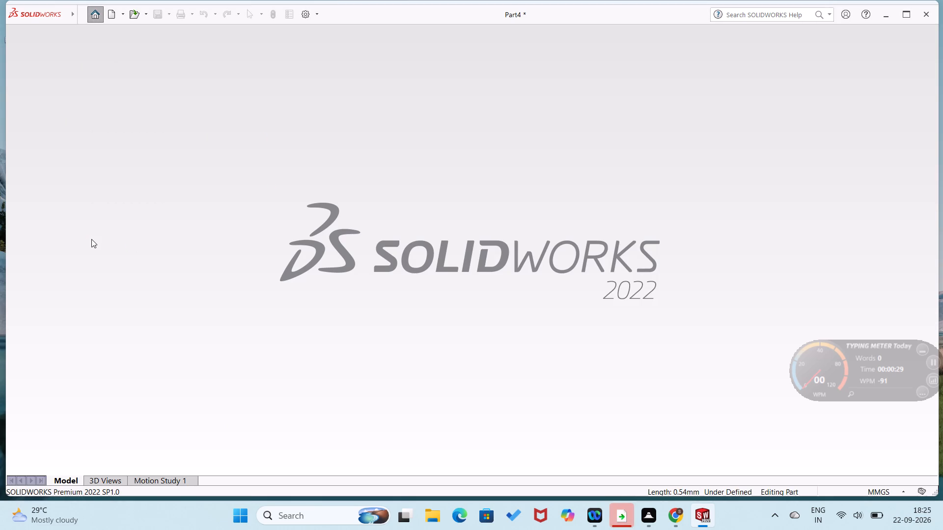
pyautogui.click(40, 202)
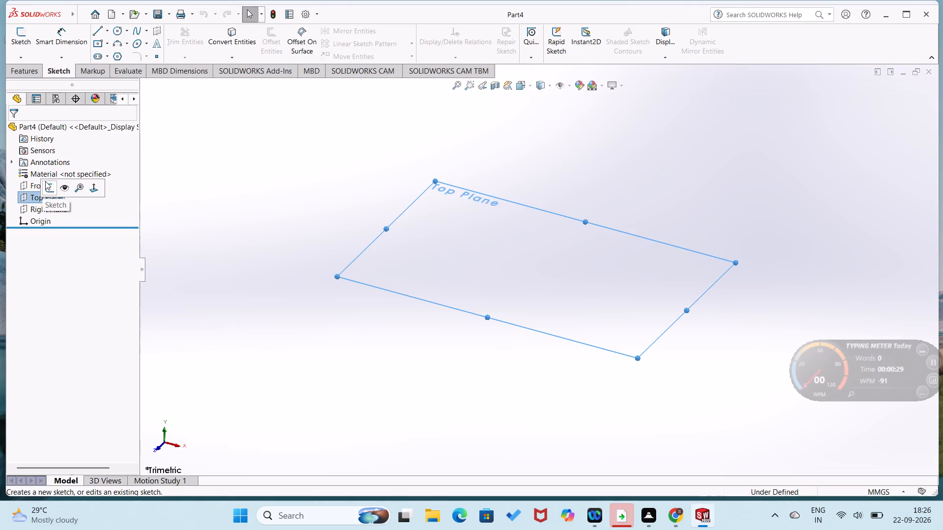
pyautogui.click(51, 182)
# Sketch a closed line profile from the origin, about 130 mm wide and 68 mm tall, with aligned notches in its upper and lower edges.
pyautogui.moveTo(425, 291); pyautogui.dragTo(299, 326, button='right')
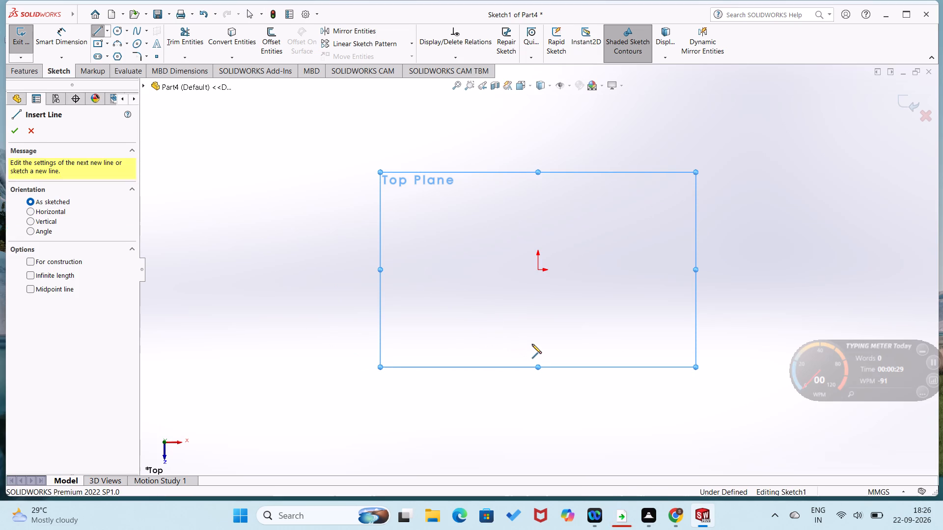
pyautogui.click(538, 269)
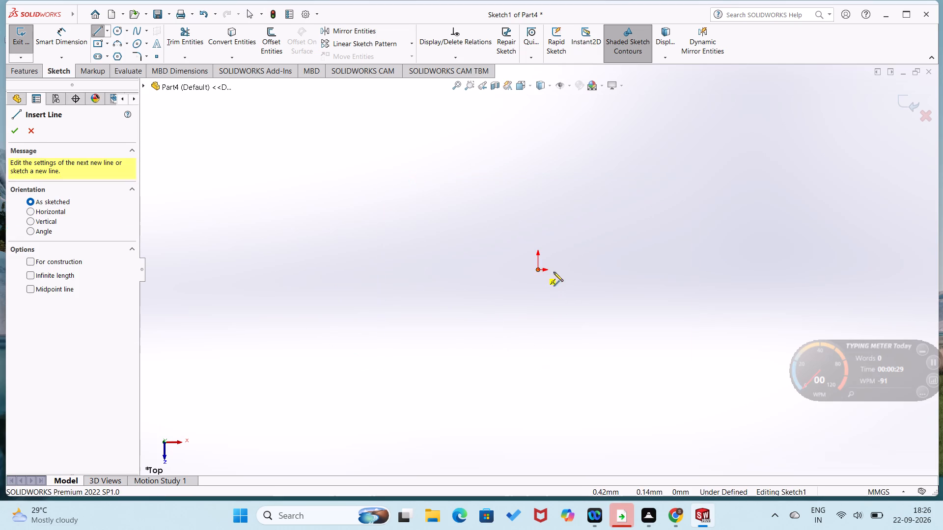
pyautogui.click(586, 271)
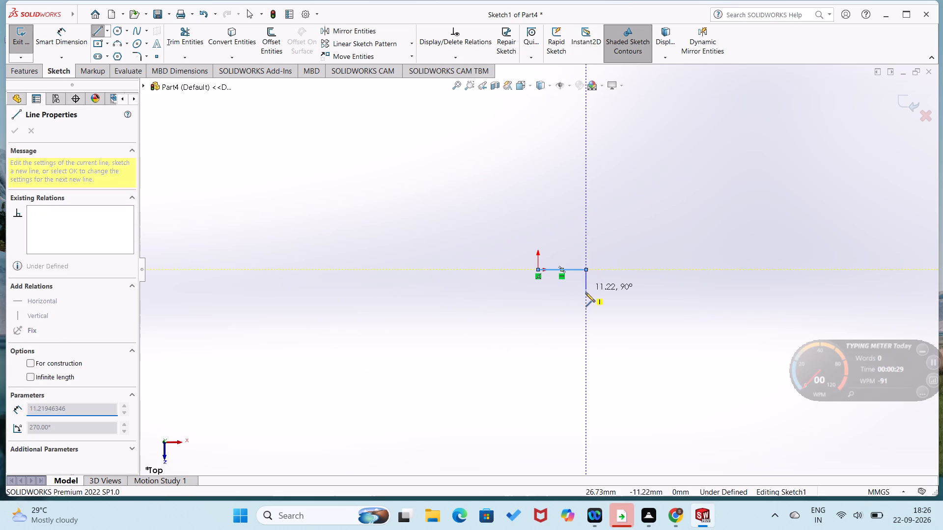
pyautogui.click(585, 304)
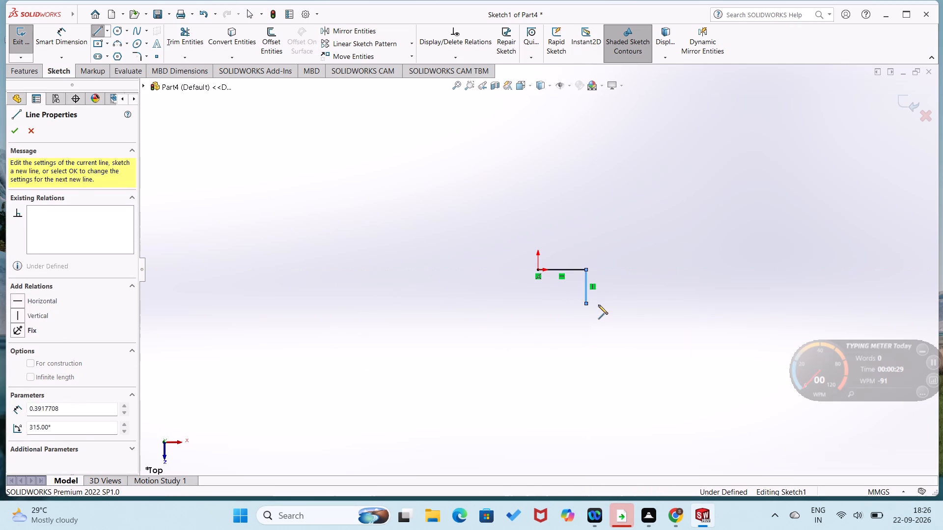
pyautogui.click(640, 305)
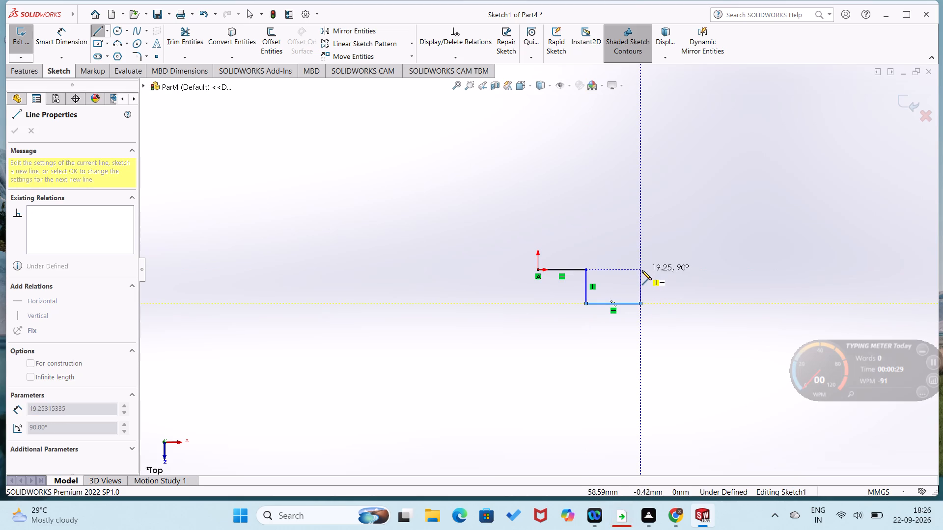
pyautogui.click(642, 270)
pyautogui.click(770, 267)
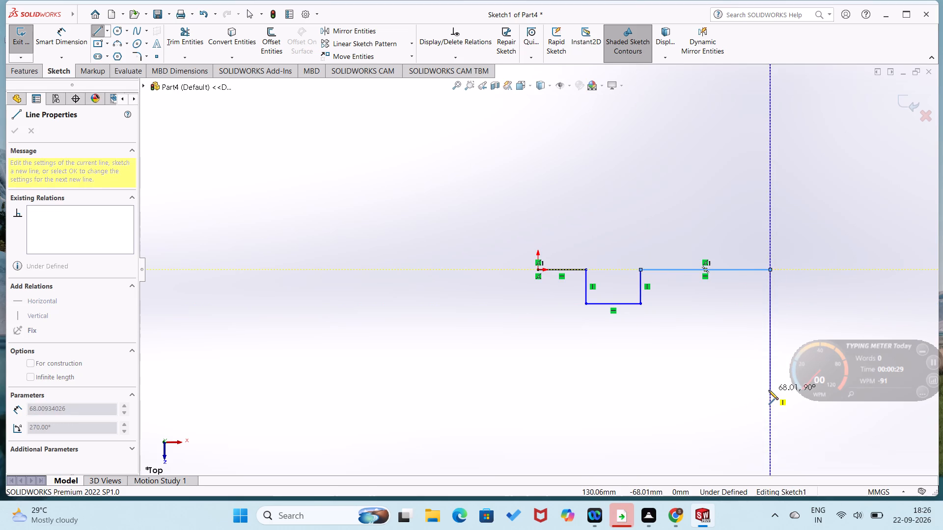
pyautogui.click(769, 390)
pyautogui.click(642, 388)
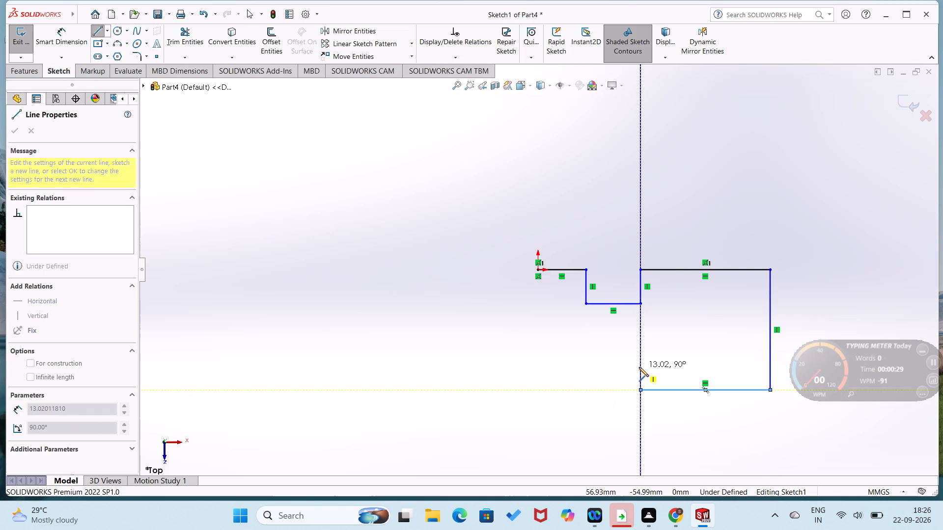
pyautogui.click(639, 367)
pyautogui.click(587, 369)
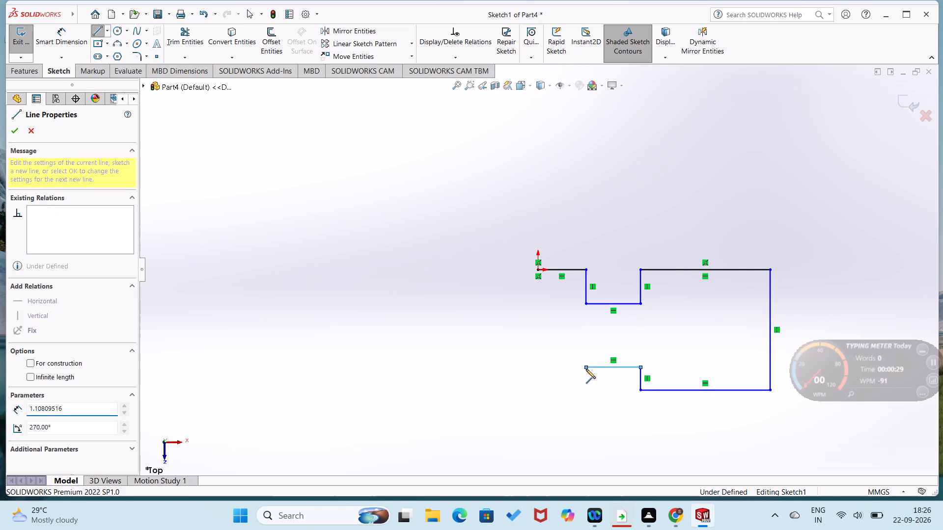
pyautogui.click(584, 389)
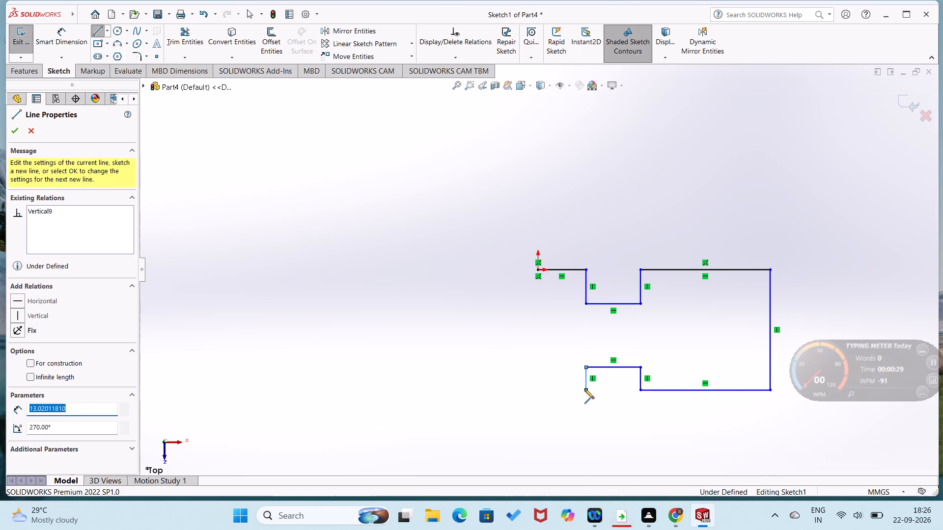
pyautogui.click(537, 389)
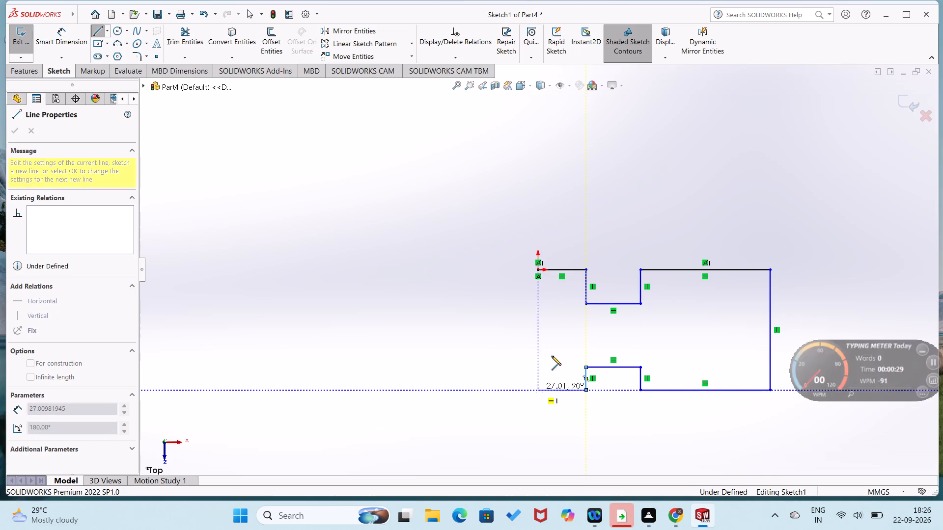
pyautogui.click(538, 271)
# Dimension the widths of the upper and lower notches to 18 mm each.
pyautogui.moveTo(483, 335); pyautogui.dragTo(502, 236, button='right')
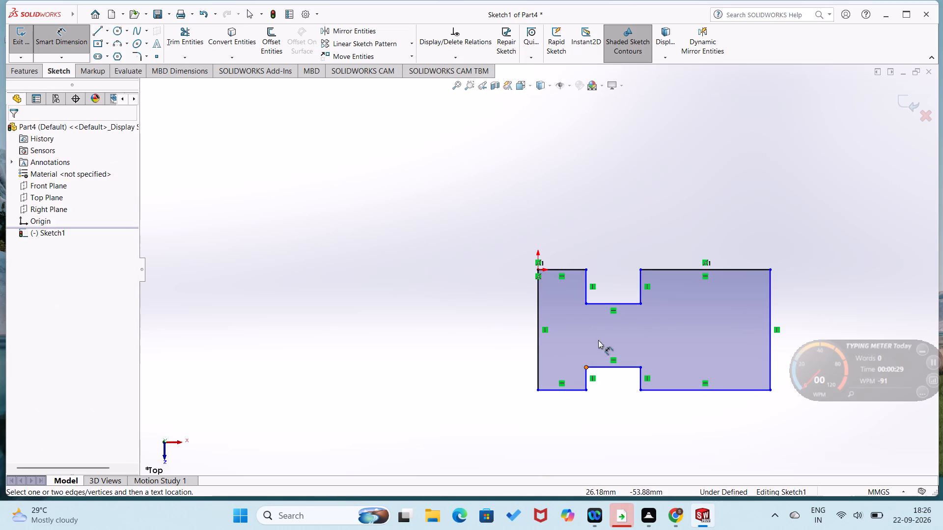
pyautogui.click(614, 301)
pyautogui.click(618, 291)
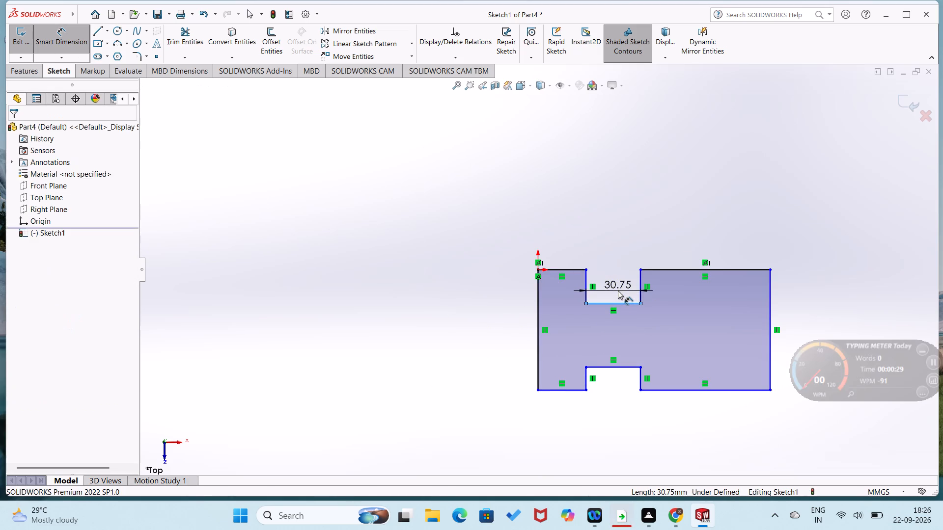
pyautogui.write('16')
pyautogui.press('BackSpace')
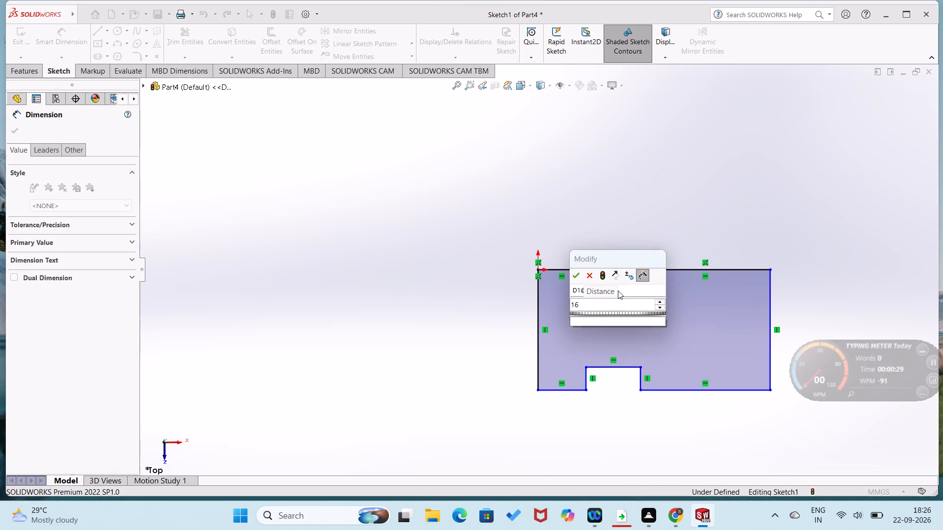
pyautogui.press('8')
pyautogui.press('Return')
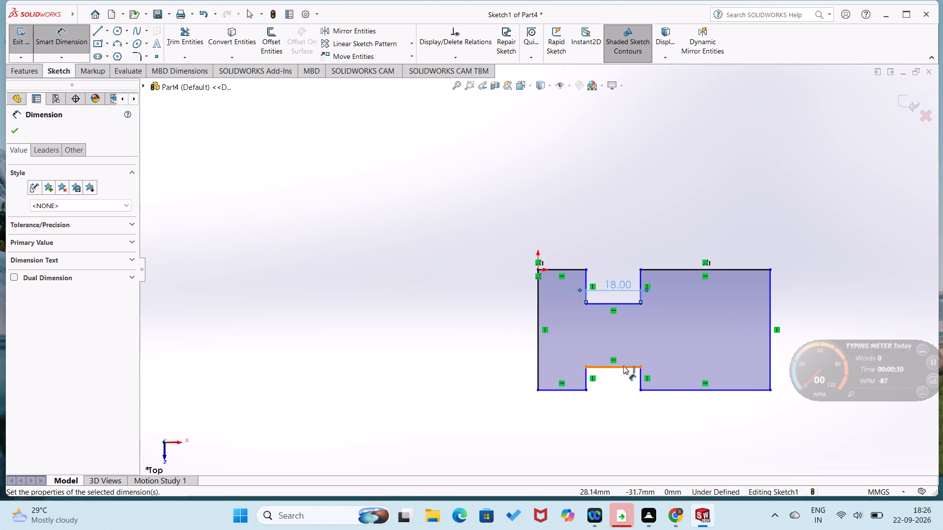
pyautogui.click(623, 366)
pyautogui.click(620, 389)
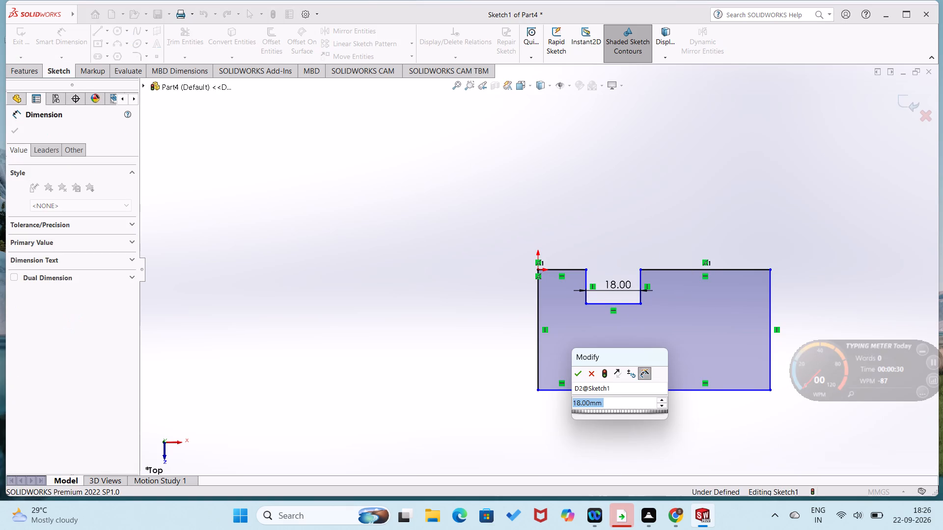
pyautogui.click(577, 374)
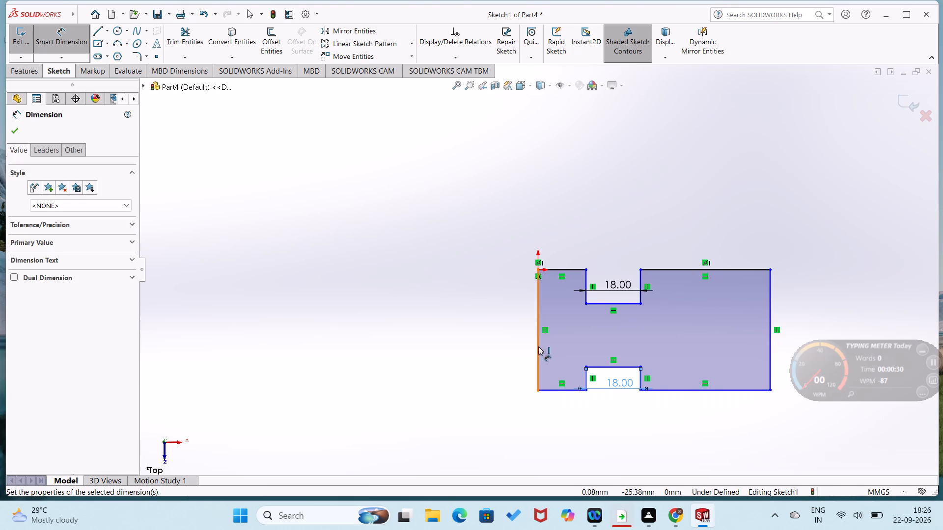
# Dimension the profile's left vertical edge to 36 mm.
pyautogui.click(538, 346)
pyautogui.click(525, 344)
pyautogui.write('36')
pyautogui.press('Return')
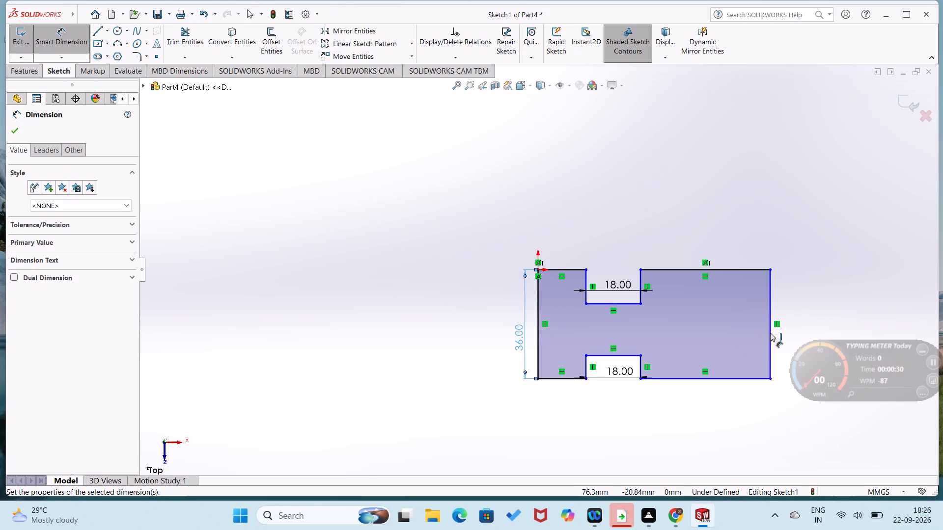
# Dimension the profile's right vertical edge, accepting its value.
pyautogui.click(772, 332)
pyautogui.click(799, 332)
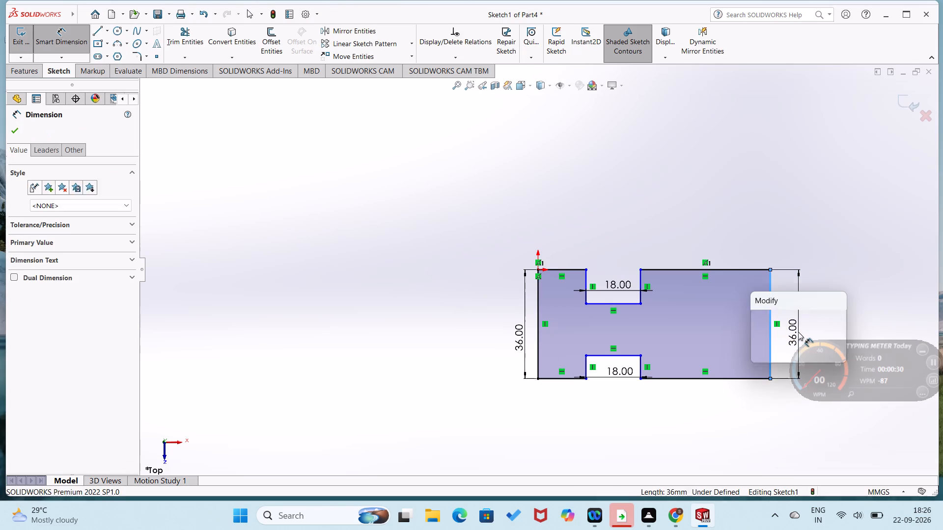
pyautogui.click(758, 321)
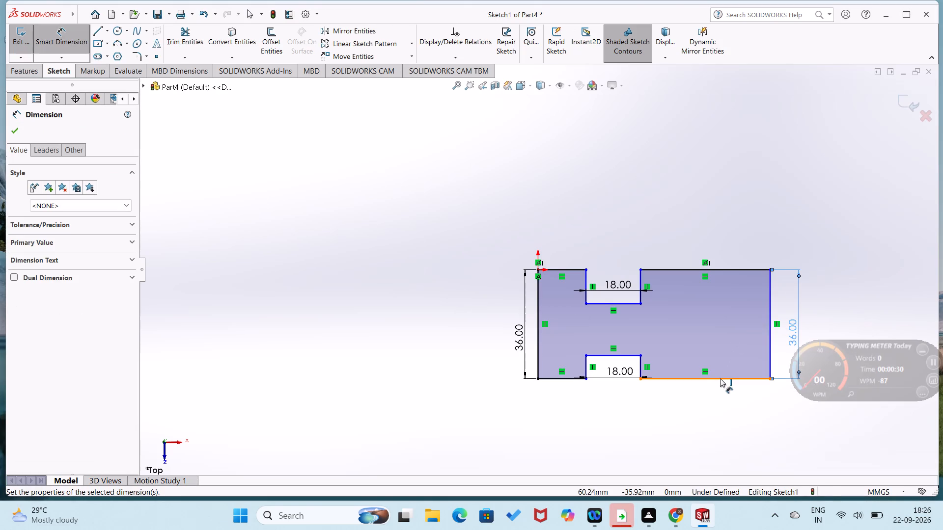
# Dimension the long lower edge segment to the right of the notch to 60 mm.
pyautogui.click(720, 378)
pyautogui.click(720, 398)
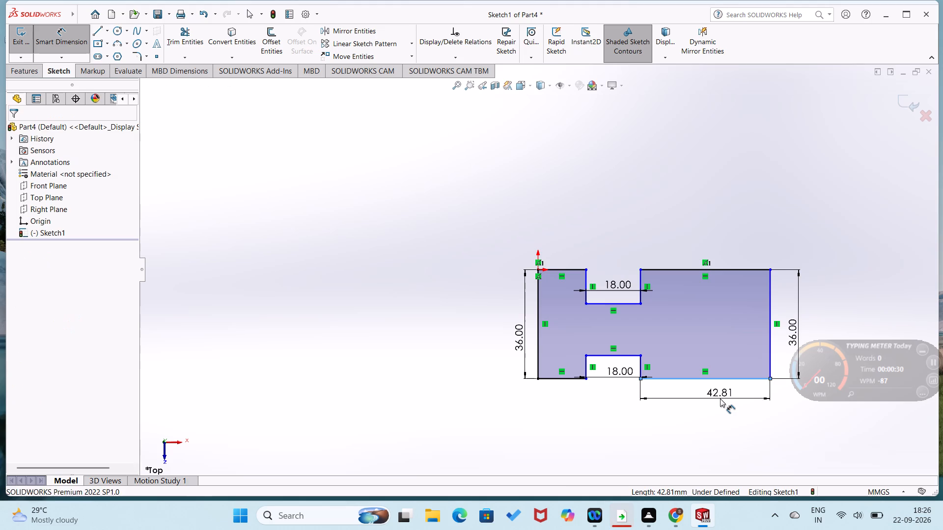
pyautogui.write('60')
pyautogui.press('Return')
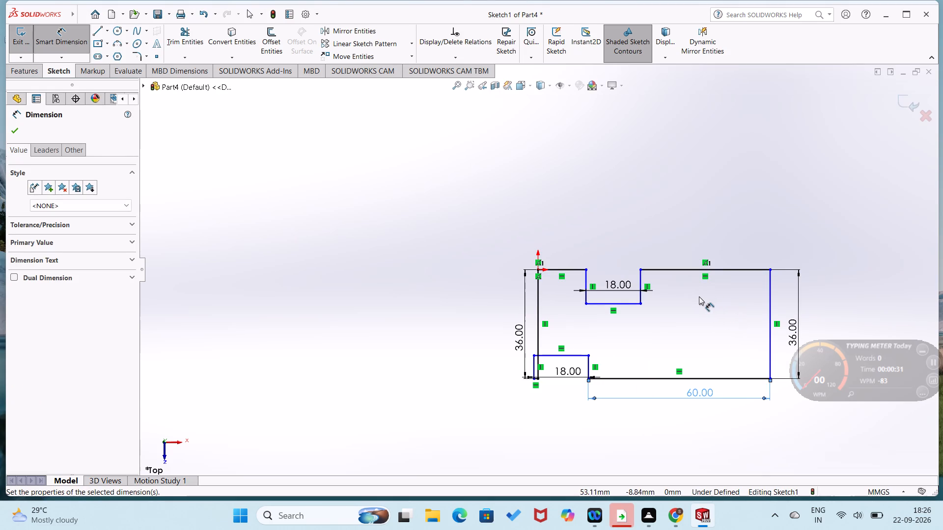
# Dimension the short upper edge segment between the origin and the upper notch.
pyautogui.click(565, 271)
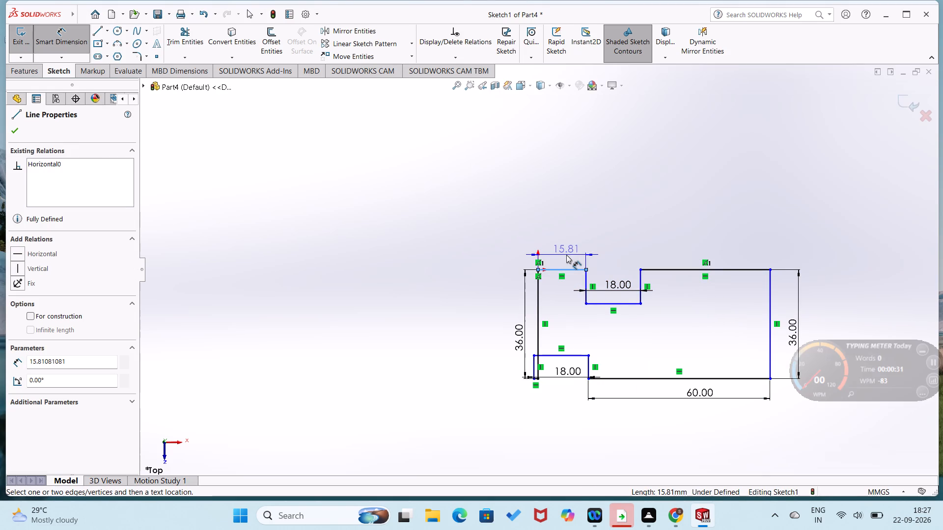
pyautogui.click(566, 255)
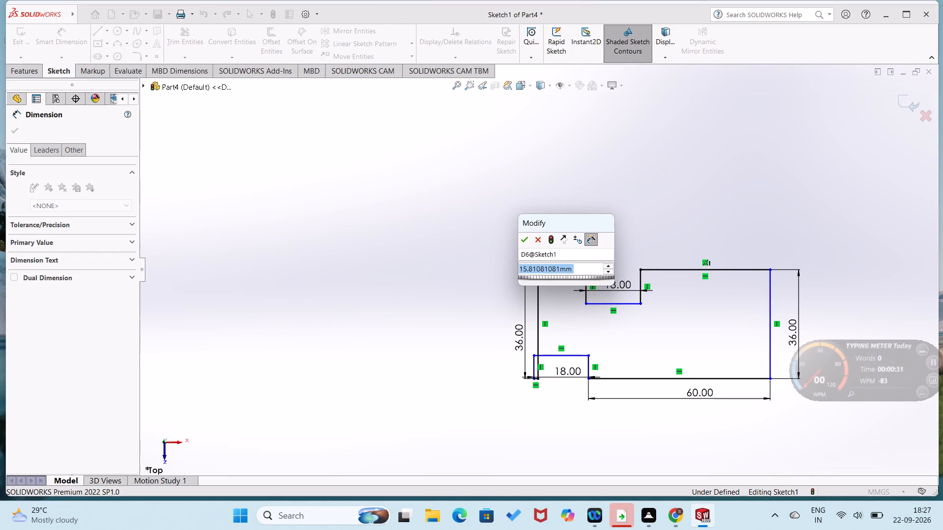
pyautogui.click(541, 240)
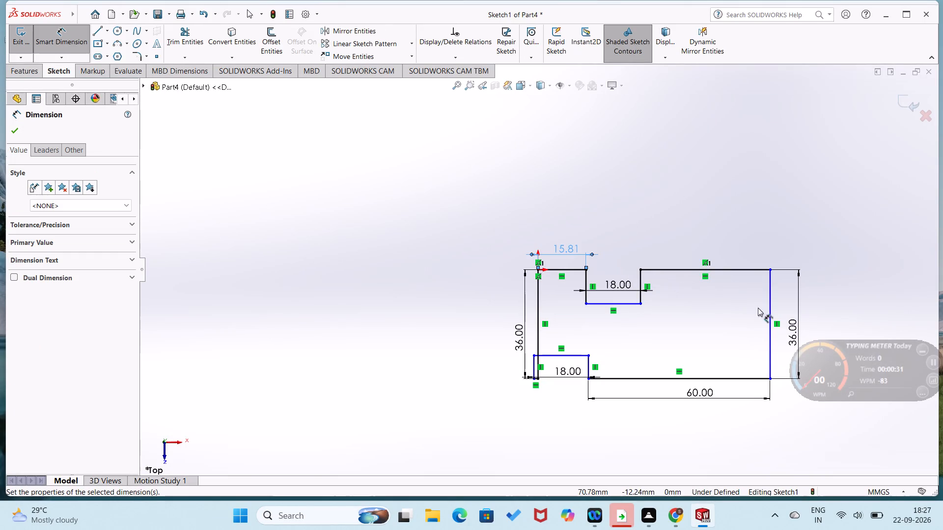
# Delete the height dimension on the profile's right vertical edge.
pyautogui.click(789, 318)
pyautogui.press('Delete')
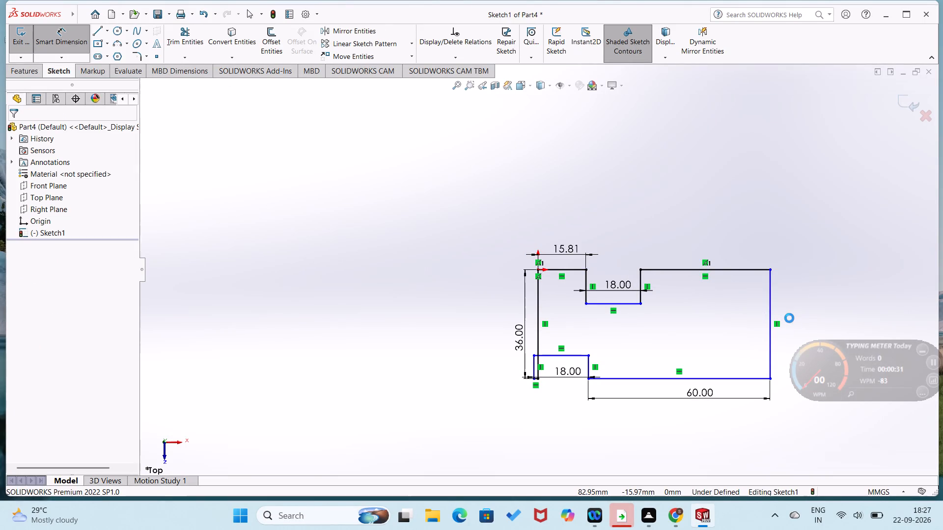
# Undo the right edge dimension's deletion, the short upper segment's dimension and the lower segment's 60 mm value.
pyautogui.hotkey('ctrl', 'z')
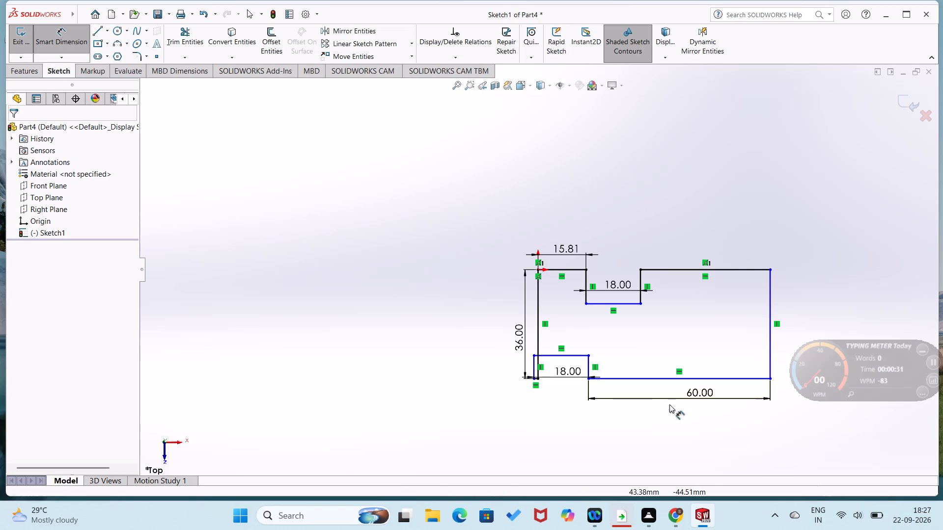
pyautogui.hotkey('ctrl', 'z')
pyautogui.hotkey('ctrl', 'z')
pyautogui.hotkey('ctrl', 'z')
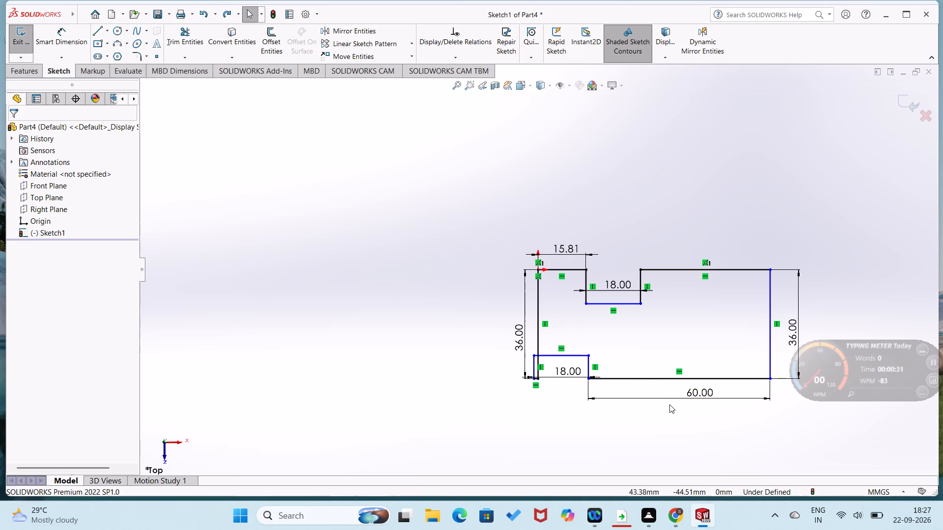
# Dimension the short lower and upper edge segments to the left of the notches to 12 mm each.
pyautogui.click(570, 380)
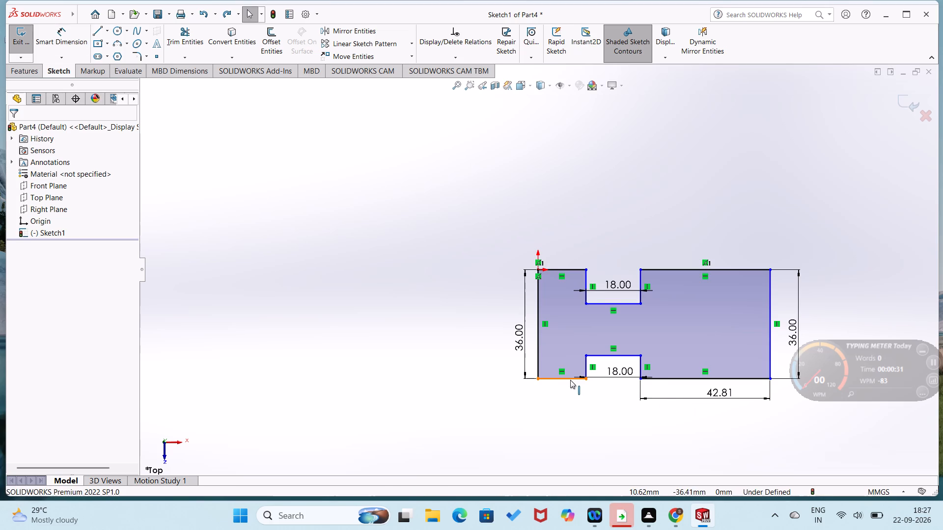
pyautogui.moveTo(395, 375); pyautogui.dragTo(424, 225, button='right')
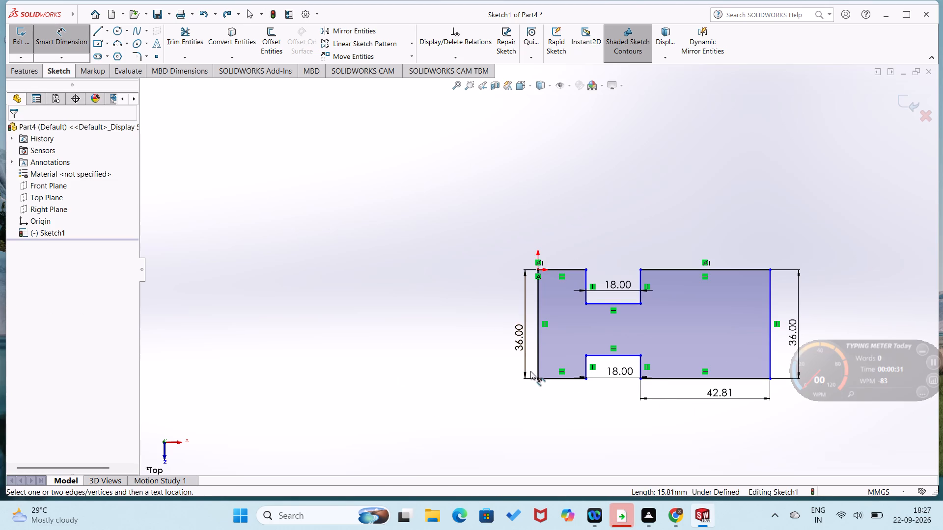
pyautogui.click(554, 379)
pyautogui.click(558, 403)
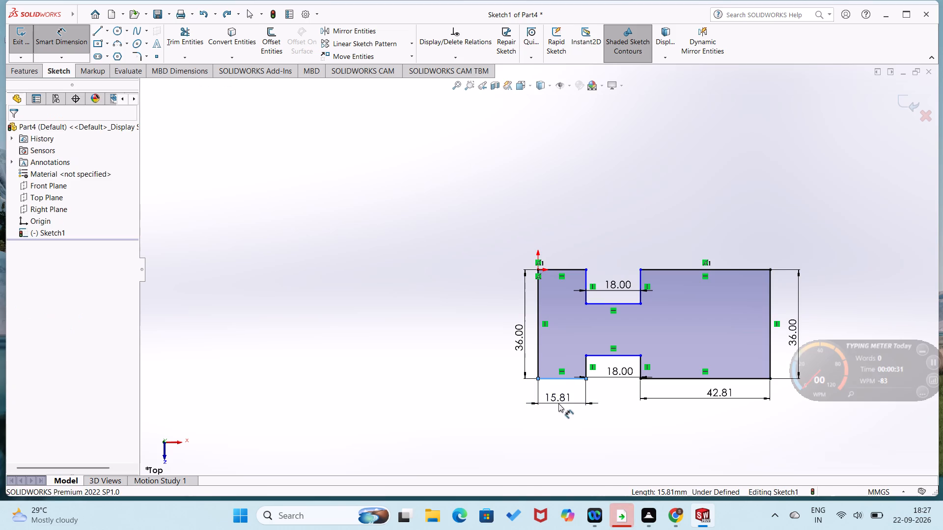
pyautogui.write('12')
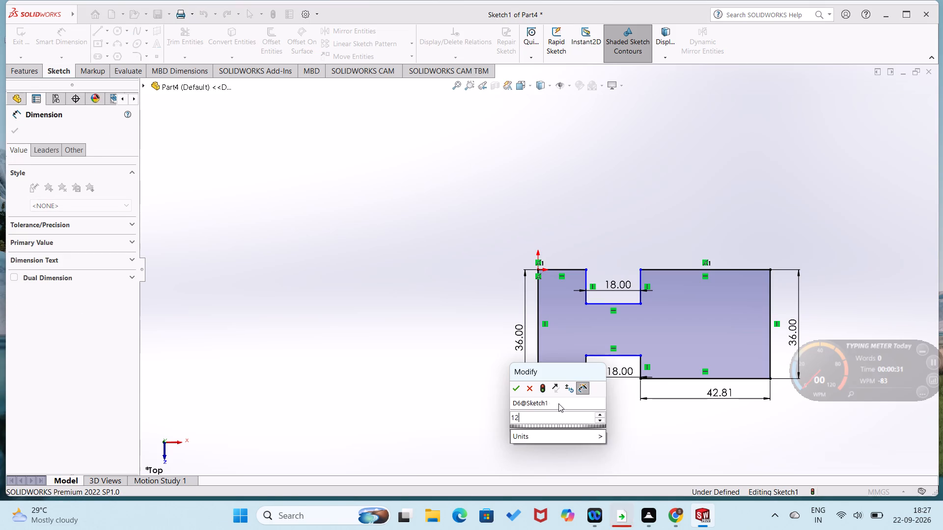
pyautogui.press('Return')
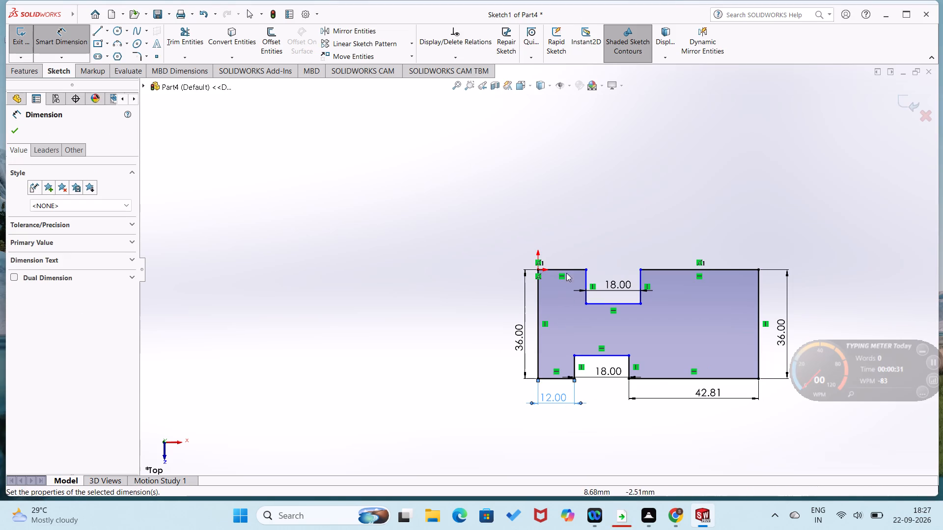
pyautogui.click(568, 272)
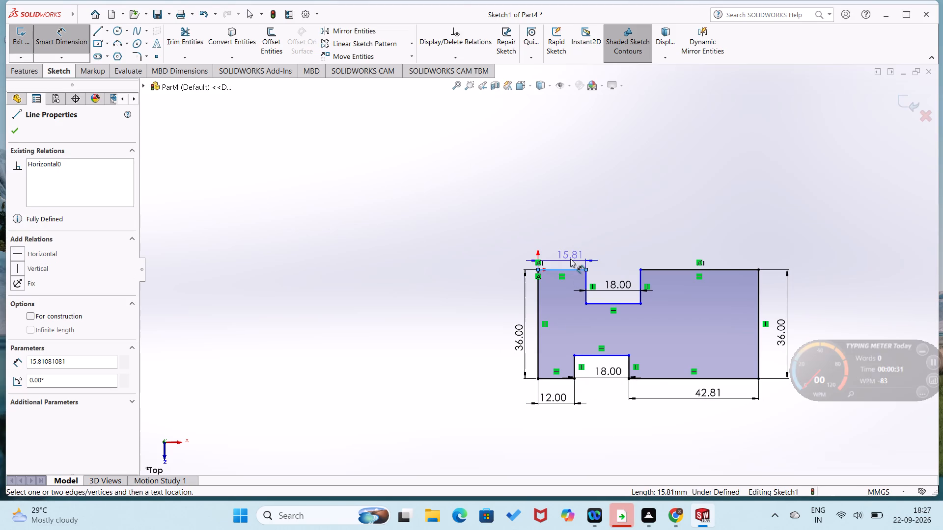
pyautogui.click(570, 255)
pyautogui.write('12')
pyautogui.press('Return')
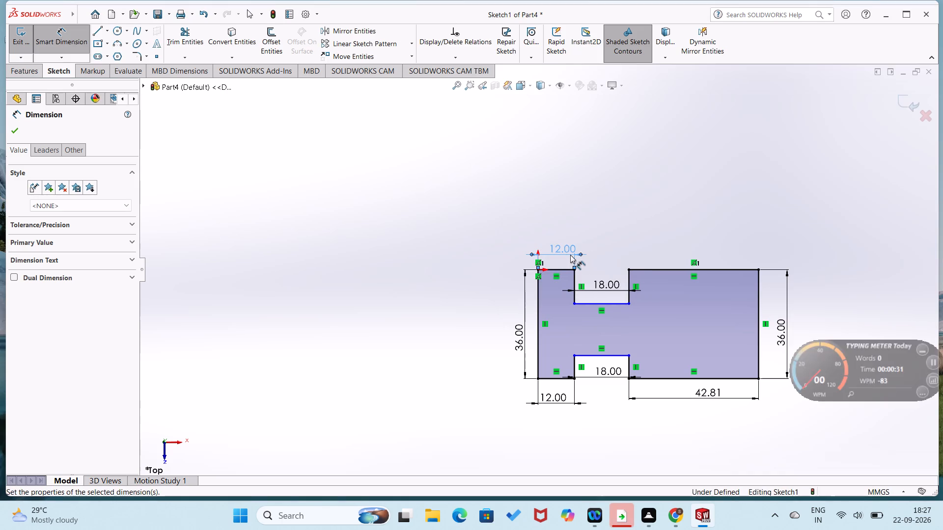
# Dimension the depths of the lower and upper notches to 6 mm each.
pyautogui.scroll(-3, 598, 304)
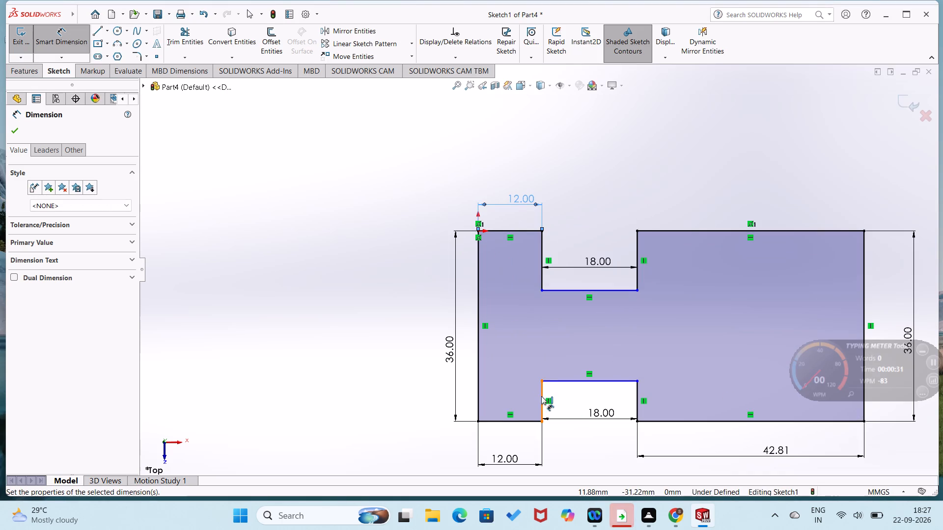
pyautogui.click(541, 396)
pyautogui.click(527, 393)
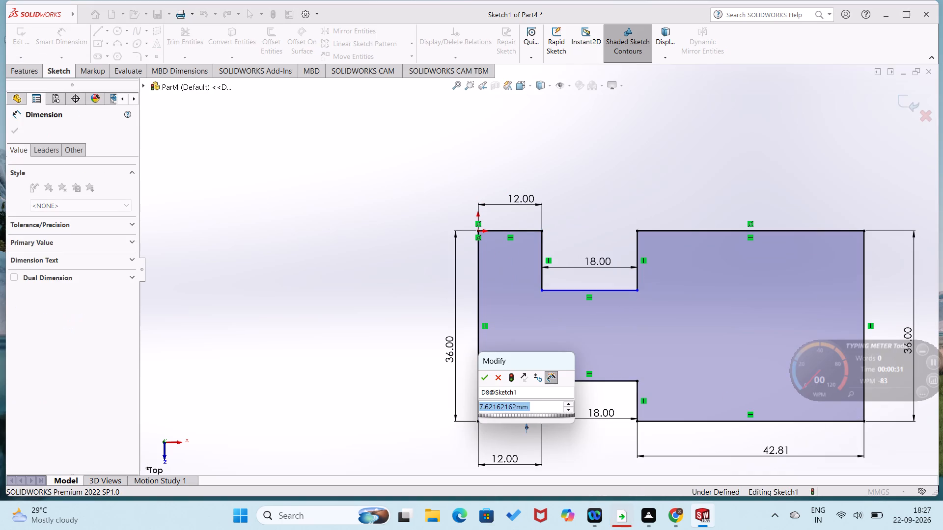
pyautogui.press('1')
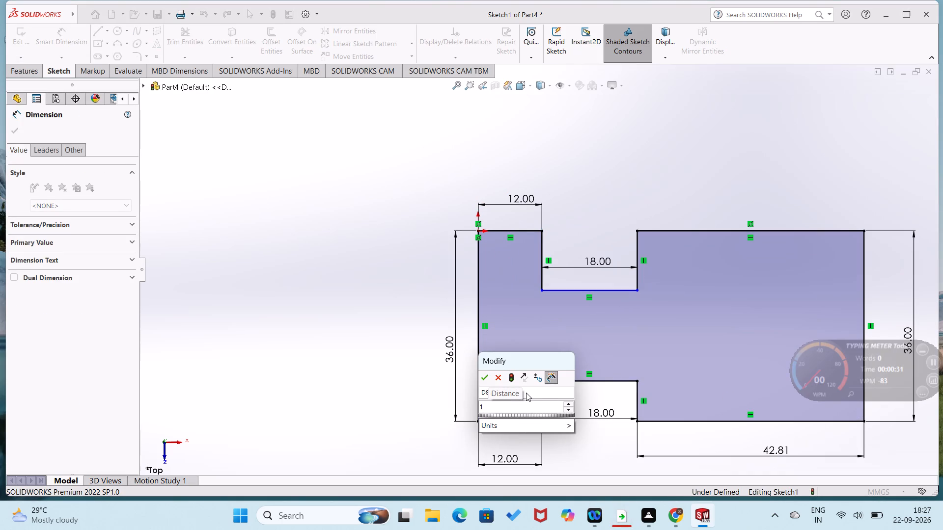
pyautogui.press('BackSpace')
pyautogui.press('6')
pyautogui.press('Return')
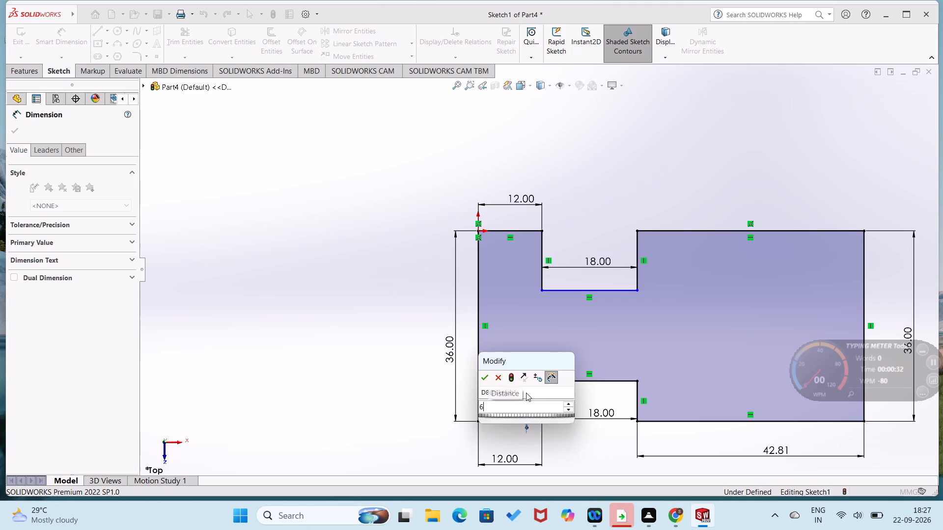
pyautogui.click(542, 273)
pyautogui.click(525, 272)
pyautogui.press('6')
pyautogui.press('Return')
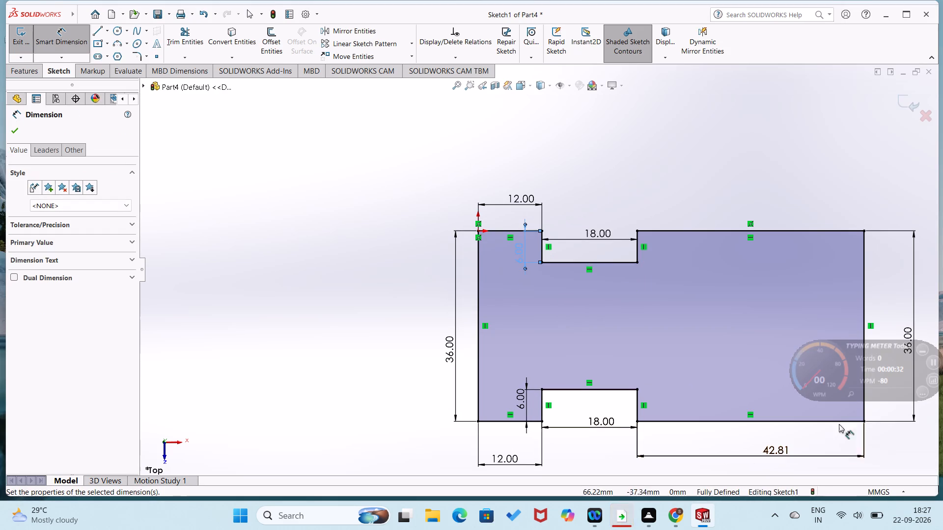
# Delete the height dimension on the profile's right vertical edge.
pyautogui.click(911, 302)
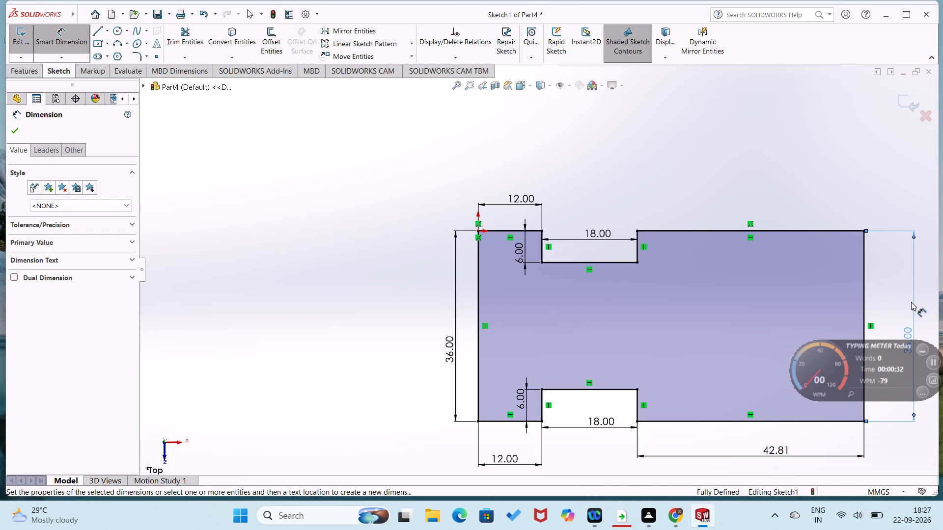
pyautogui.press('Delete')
# Set the long lower edge segment's length dimension to 60 mm.
pyautogui.doubleClick(777, 460)
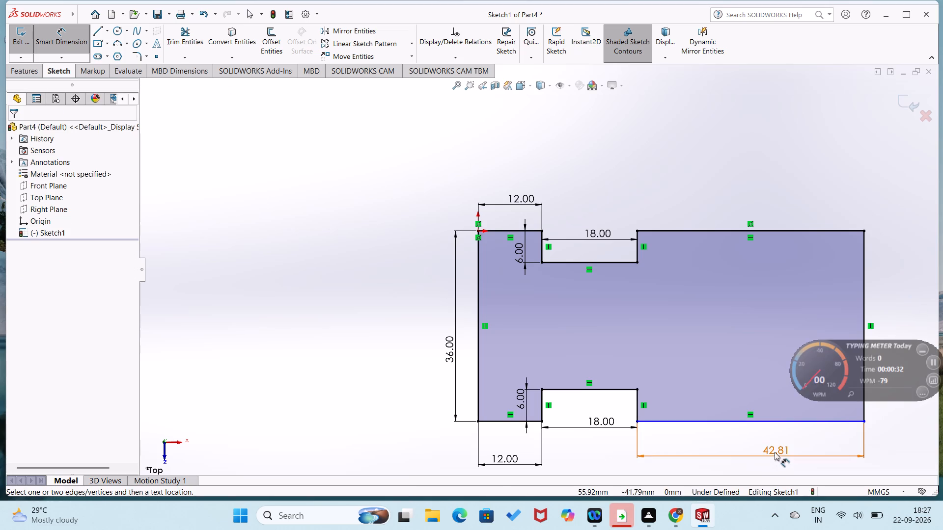
pyautogui.doubleClick(775, 451)
pyautogui.write('60')
pyautogui.press('Return')
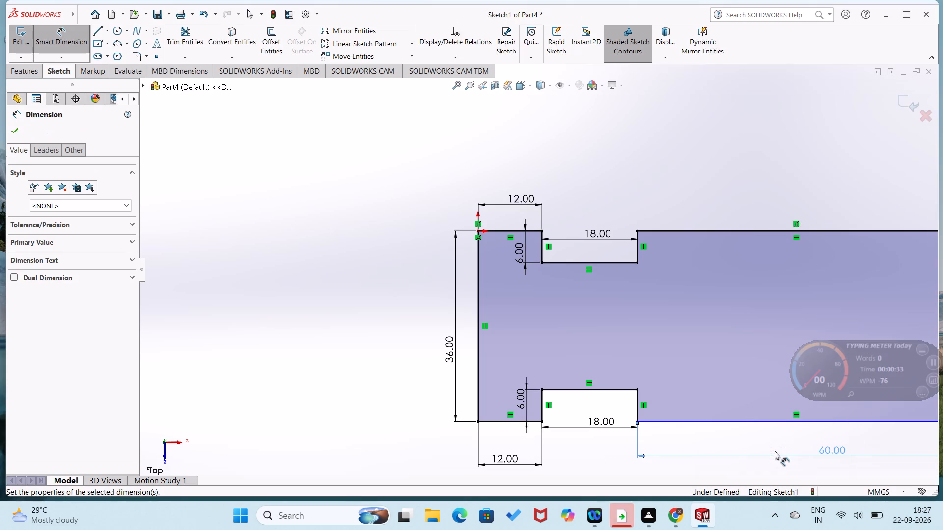
# Dimension the profile's right vertical edge, accepting its value.
pyautogui.scroll(-2, 663, 363)
pyautogui.scroll(4, 663, 363)
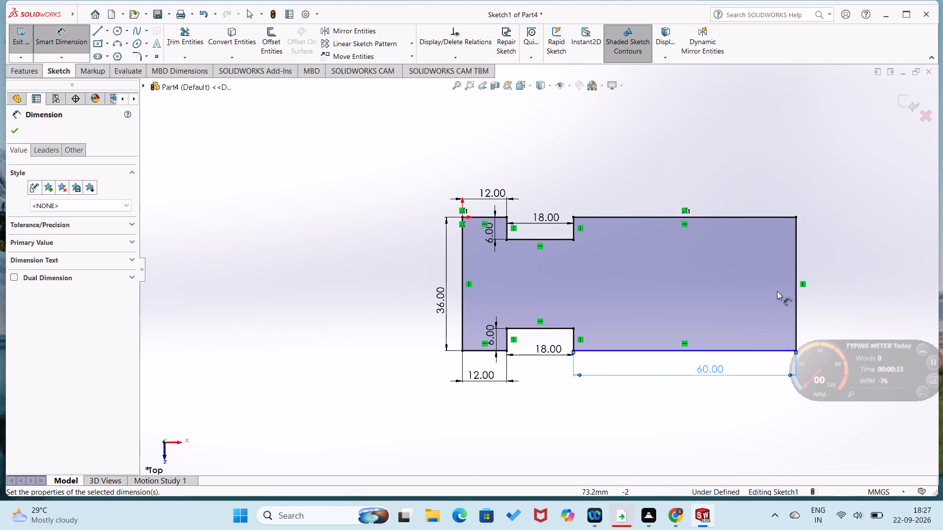
pyautogui.click(795, 272)
pyautogui.click(814, 265)
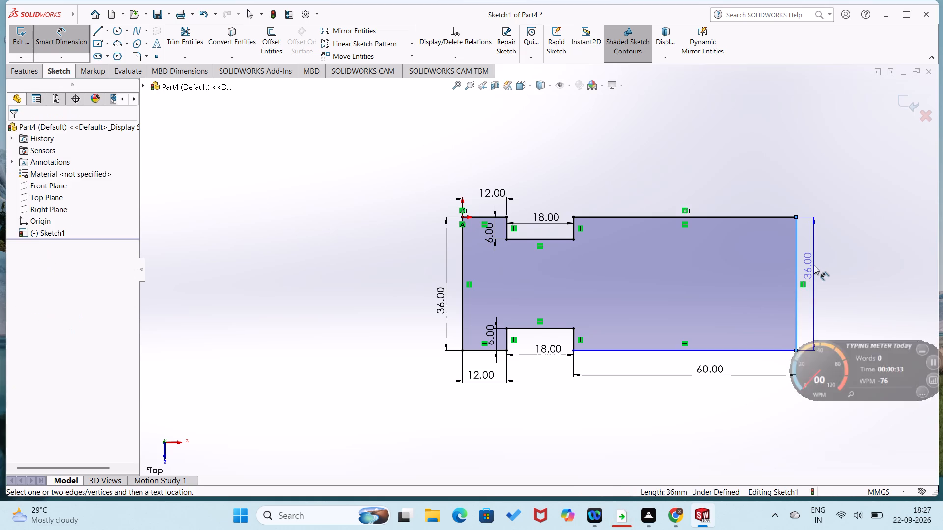
pyautogui.click(775, 254)
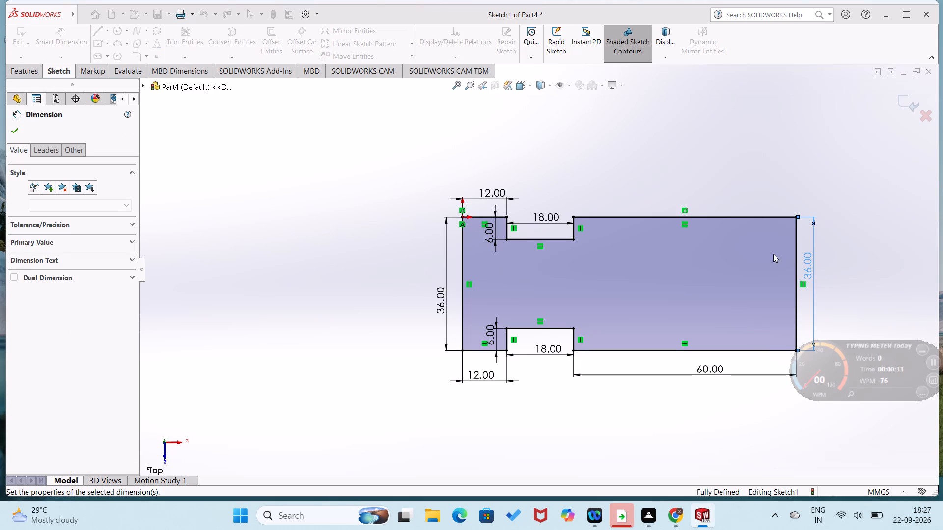
pyautogui.click(315, 293)
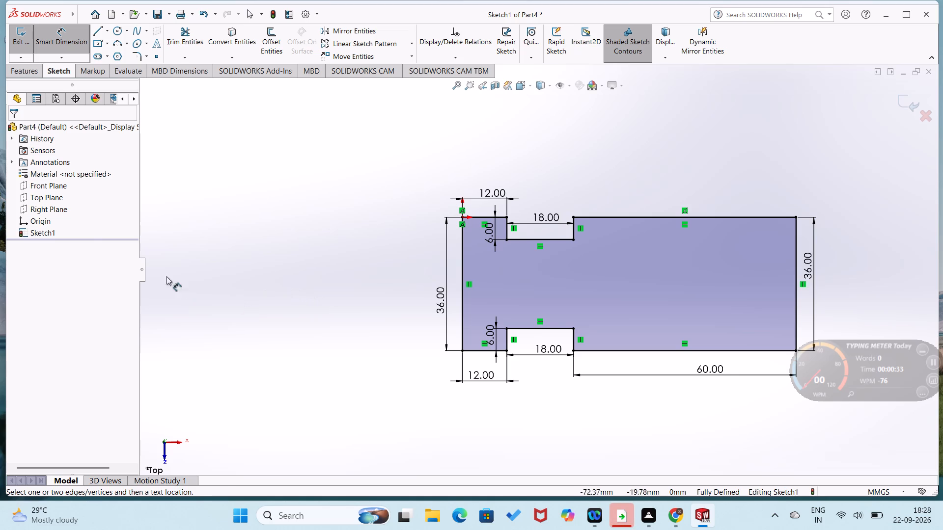
# Extrude the notched profile as a boss to a blind depth of 36 mm.
pyautogui.click(24, 68)
pyautogui.click(30, 50)
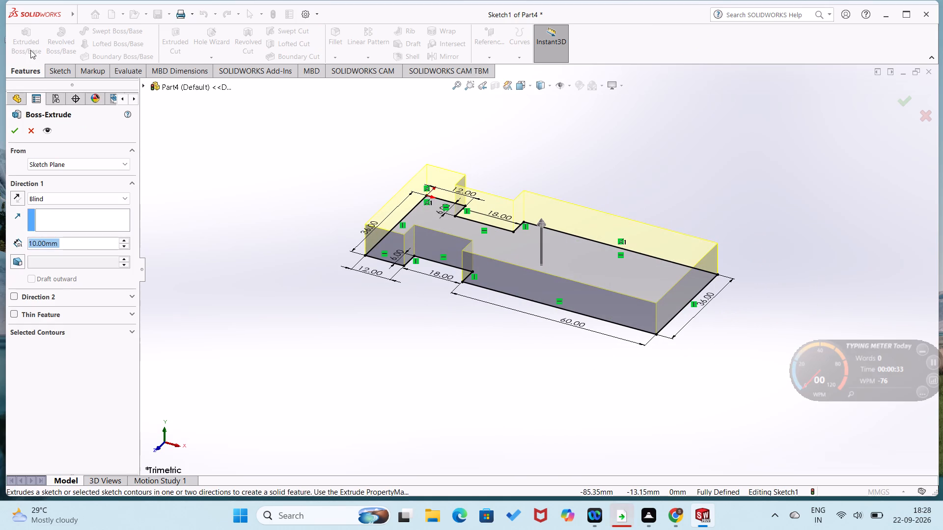
pyautogui.write('36')
pyautogui.press('Return')
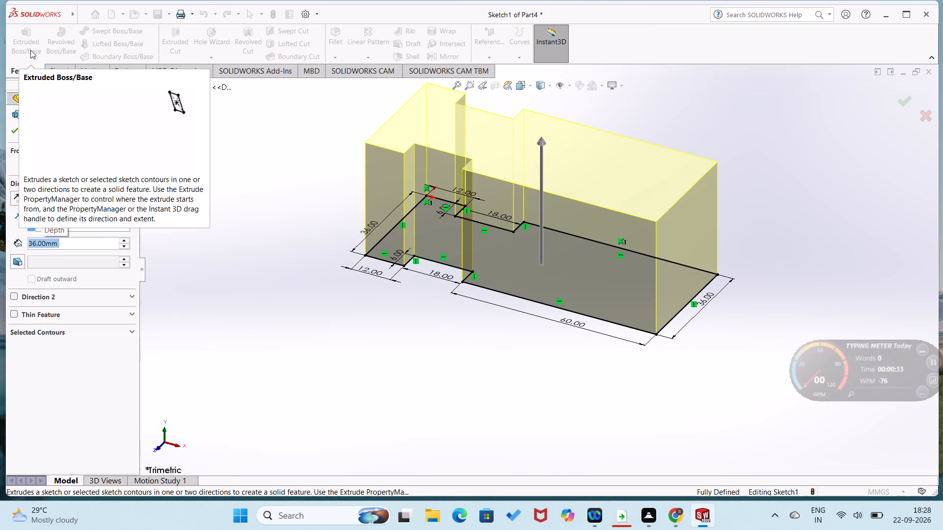
pyautogui.click(433, 490)
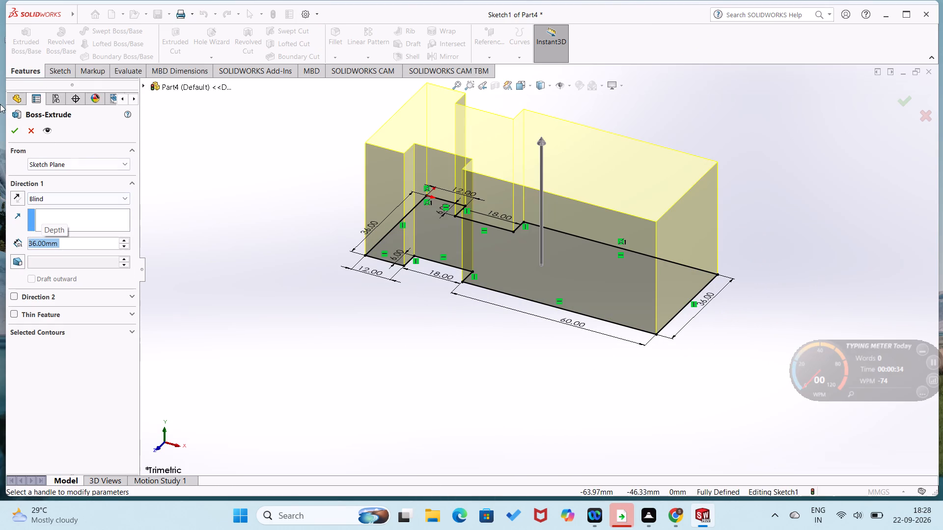
pyautogui.click(15, 132)
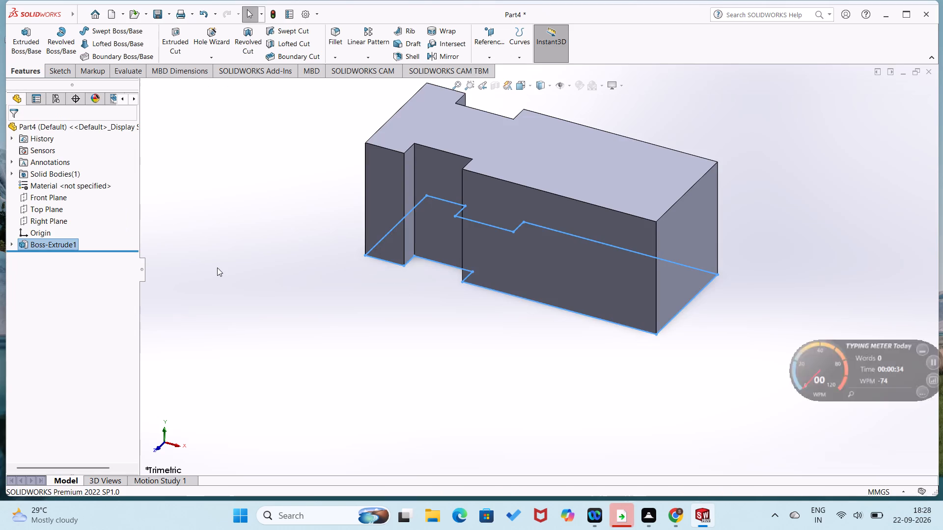
pyautogui.click(217, 267)
# Open a new sketch on the block's flat end face farthest from the notches.
pyautogui.rightClick(703, 259)
pyautogui.click(732, 246)
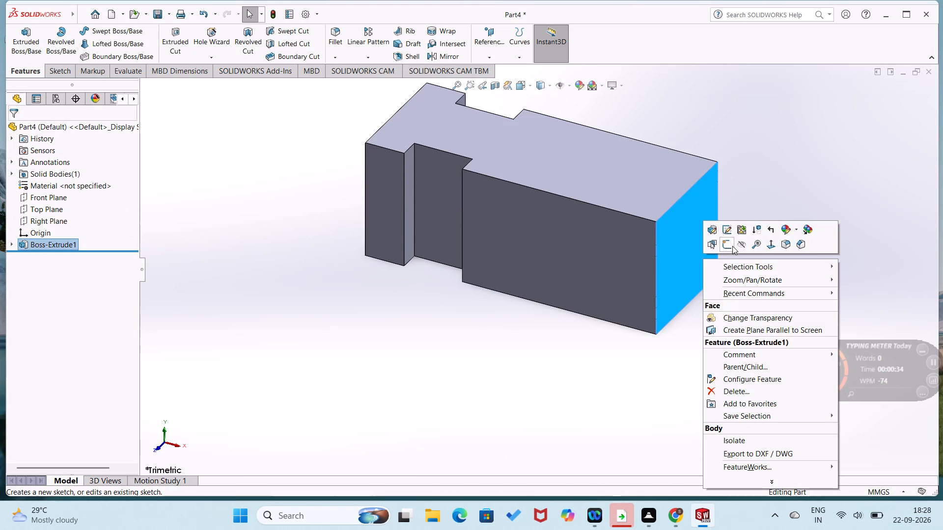
pyautogui.scroll(2, 298, 339)
pyautogui.click(298, 339)
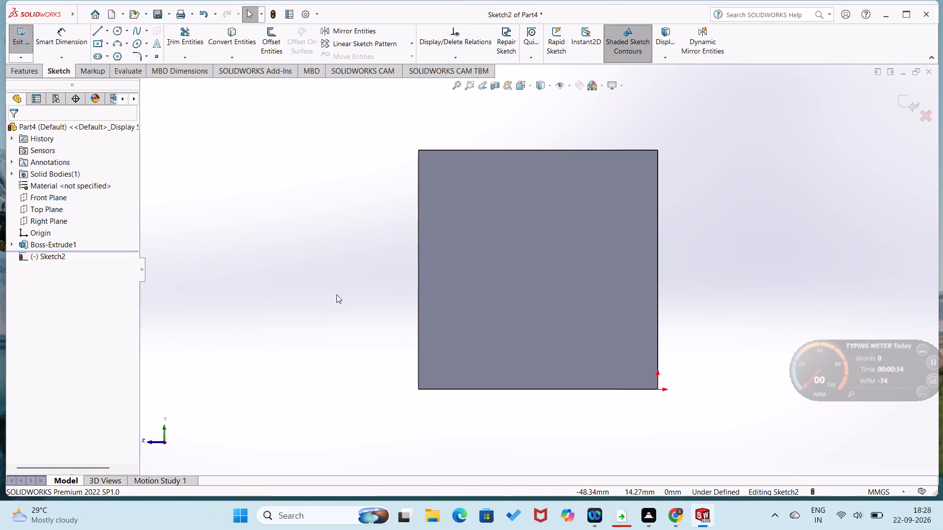
# Sketch a vertical construction line across the end face, joining the midpoints of its upper and lower edges.
pyautogui.moveTo(321, 304); pyautogui.dragTo(408, 203, button='right')
pyautogui.moveTo(345, 243); pyautogui.dragTo(496, 243, button='right')
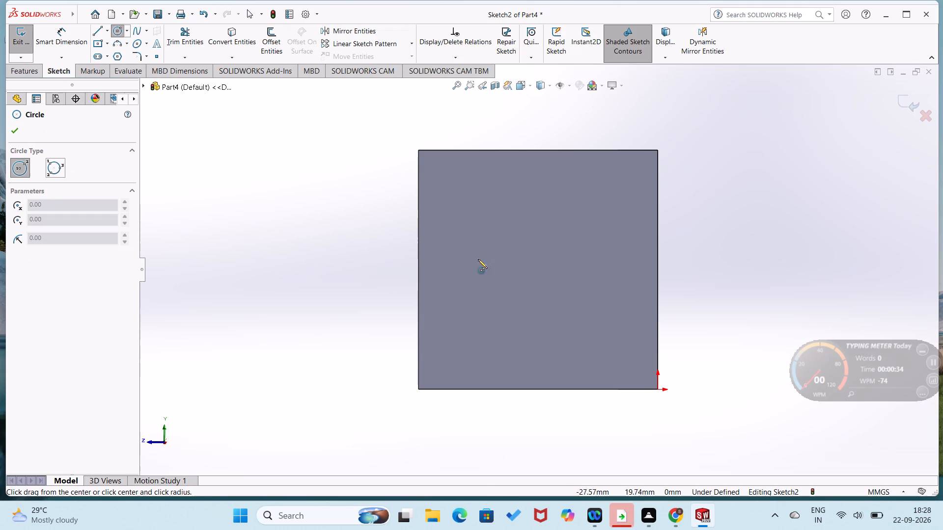
pyautogui.moveTo(394, 273); pyautogui.dragTo(286, 300, button='right')
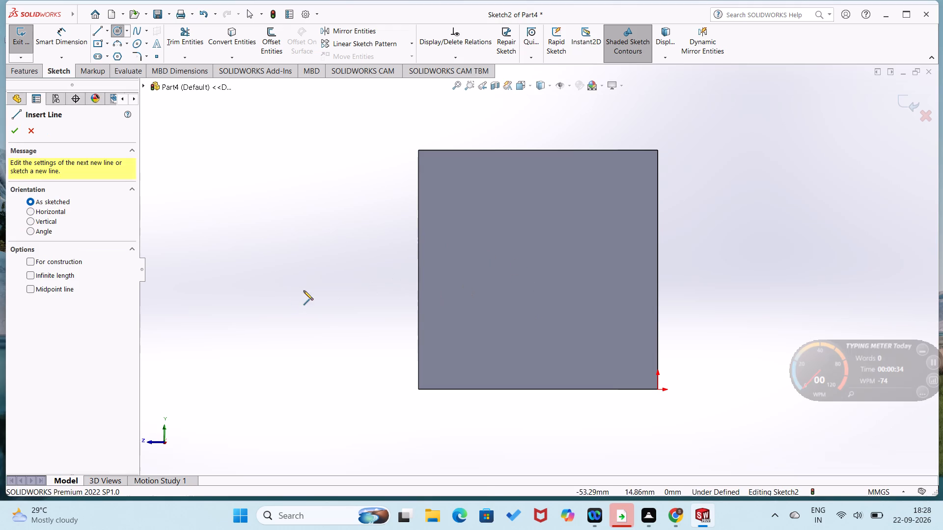
pyautogui.click(537, 153)
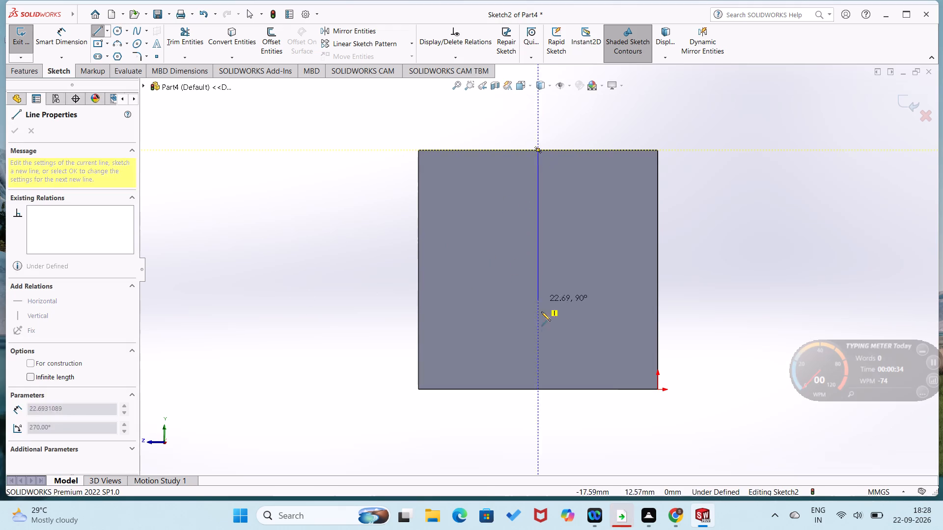
pyautogui.click(536, 389)
pyautogui.rightClick(471, 398)
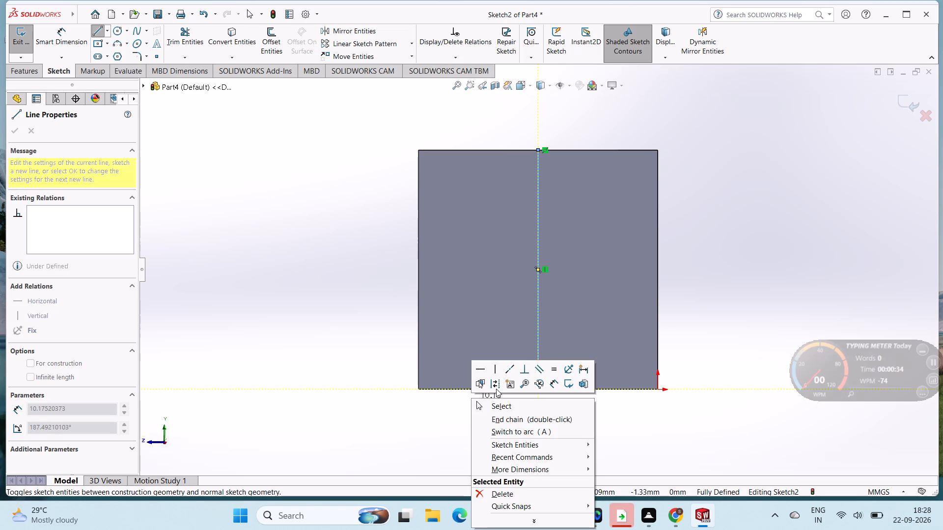
pyautogui.click(499, 386)
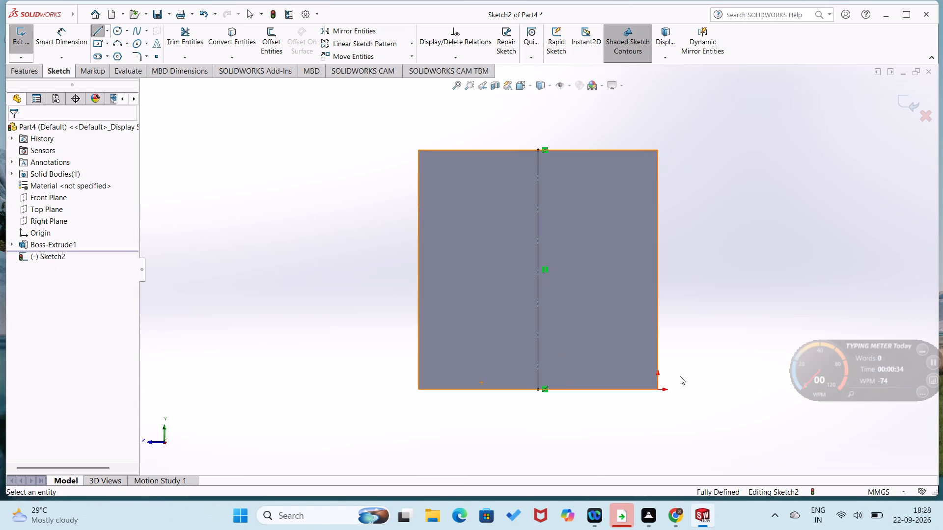
# Sketch a circle centred on the construction line's midpoint and set its diameter to 15 mm.
pyautogui.moveTo(706, 359); pyautogui.dragTo(891, 260, button='right')
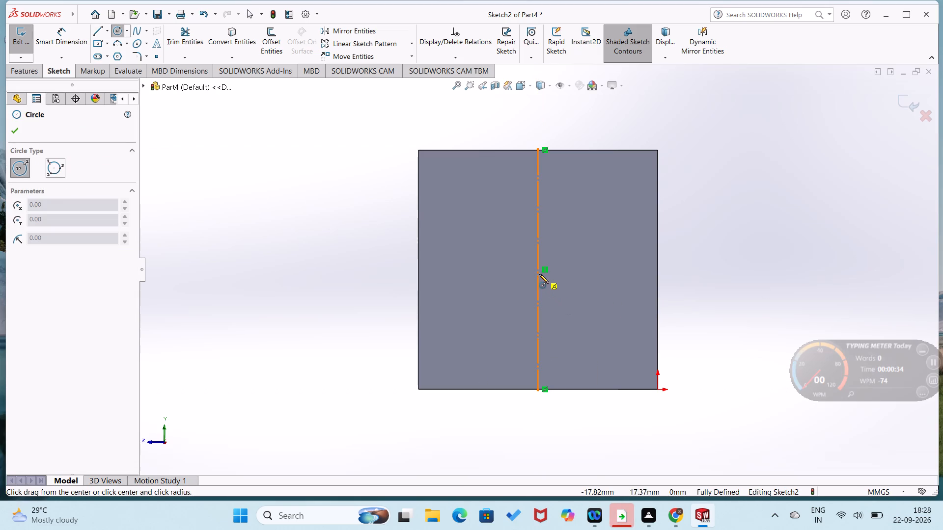
pyautogui.click(537, 270)
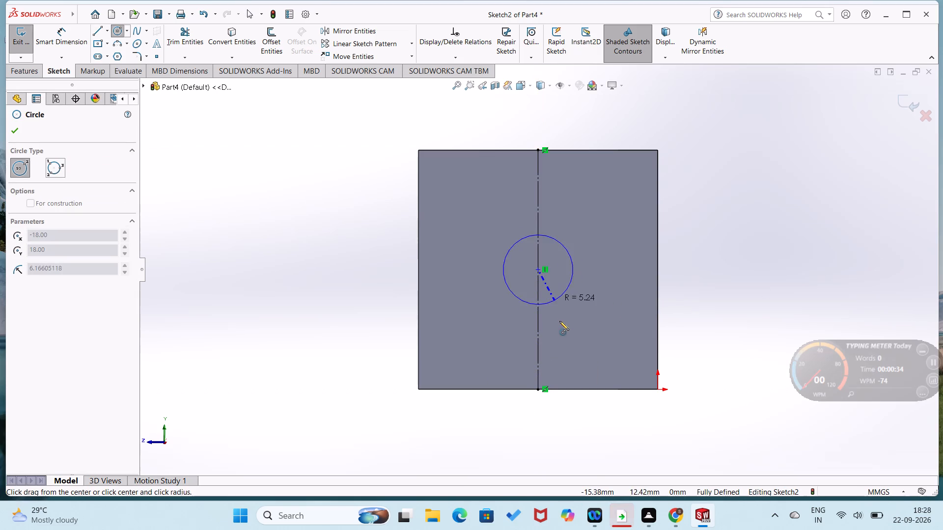
pyautogui.click(563, 330)
pyautogui.moveTo(594, 307); pyautogui.dragTo(658, 233, button='right')
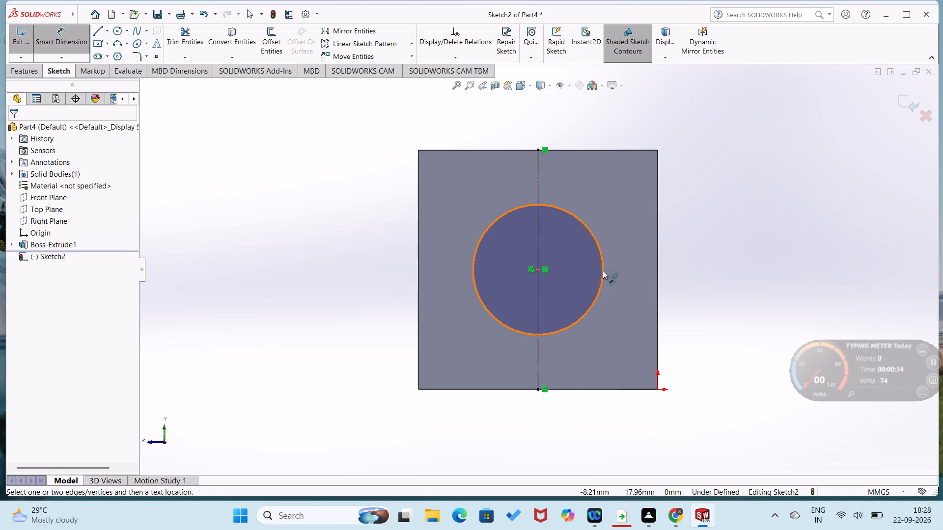
pyautogui.click(603, 270)
pyautogui.click(627, 276)
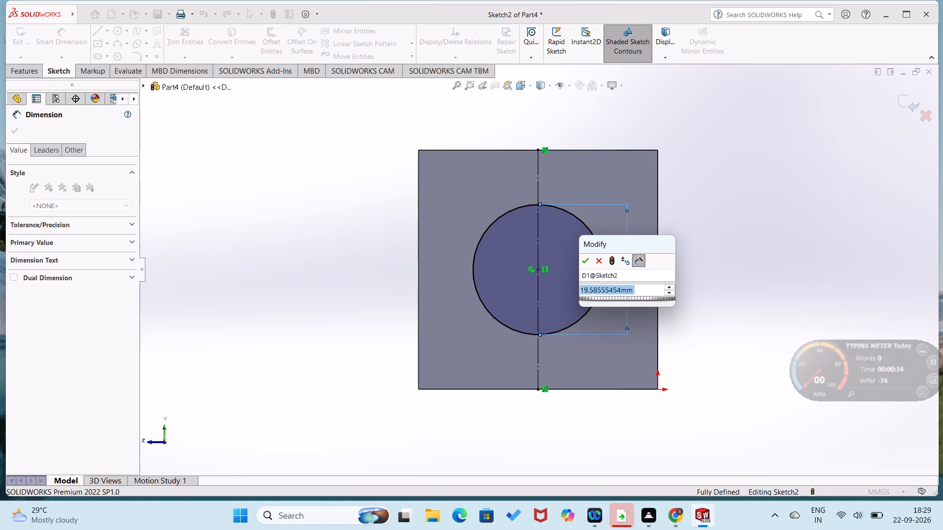
pyautogui.write('15')
pyautogui.press('Return')
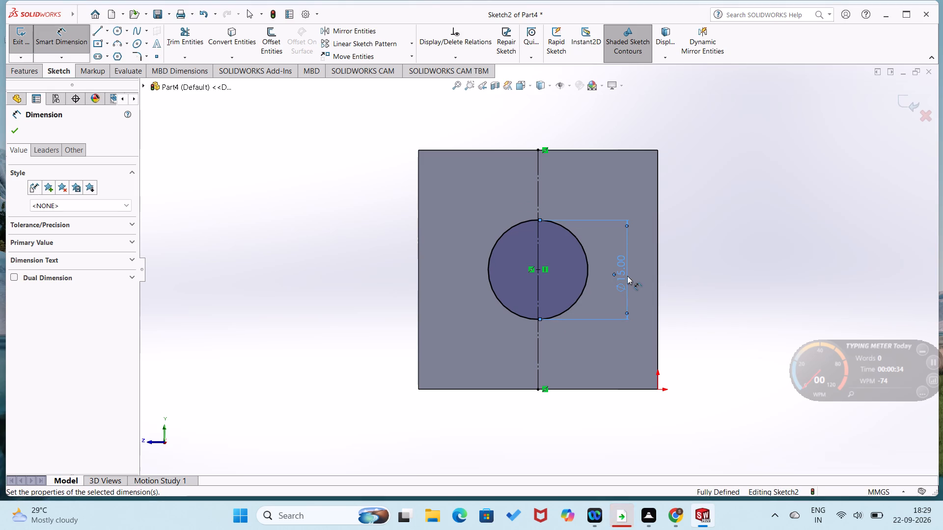
pyautogui.click(751, 272)
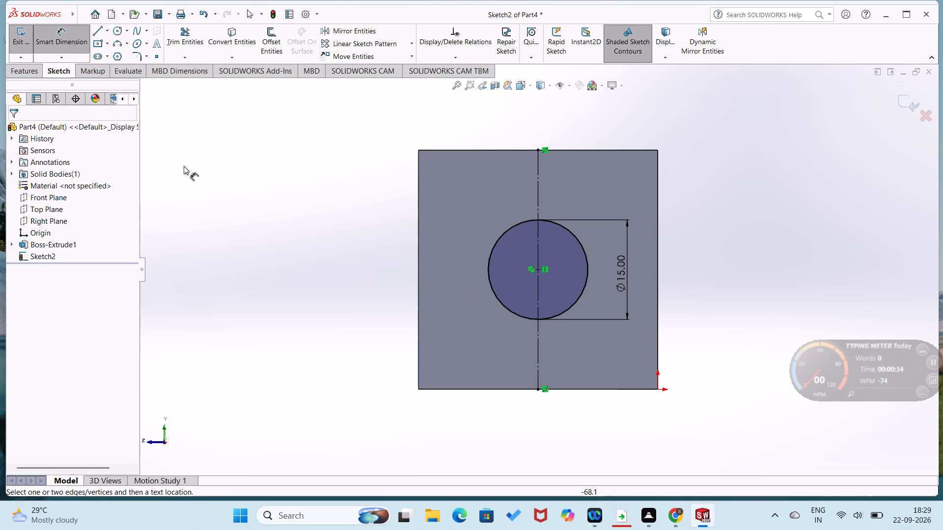
# Extrude the circle as a boss outward from the end face to a blind depth of 18 mm.
pyautogui.click(26, 69)
pyautogui.click(20, 48)
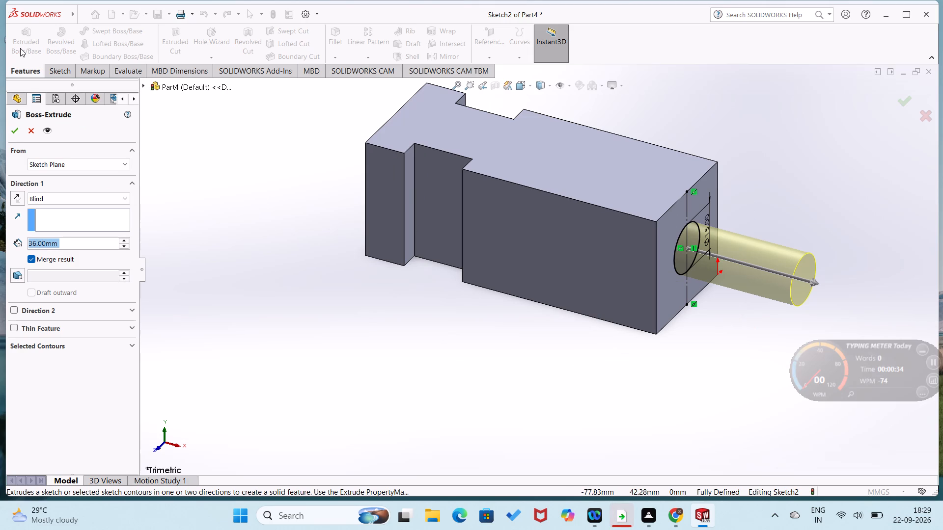
pyautogui.write('18')
pyautogui.press('Return')
pyautogui.click(302, 353)
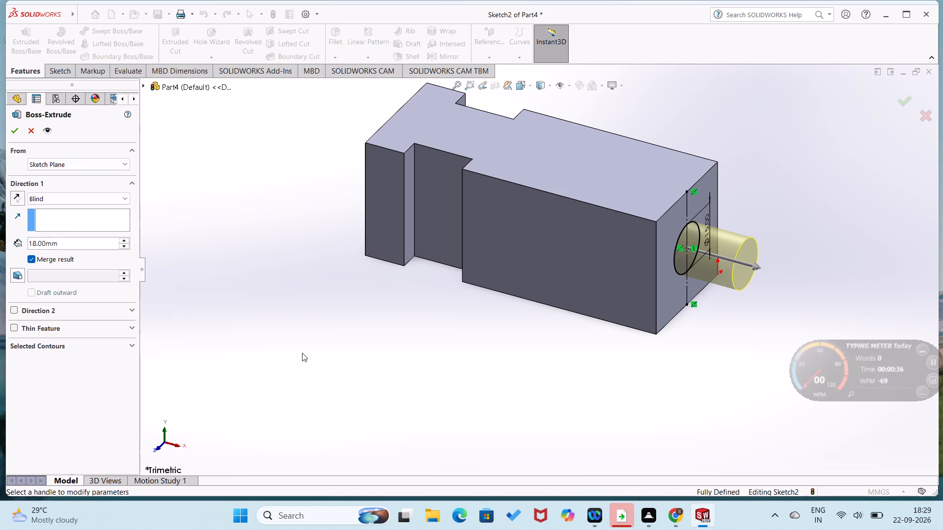
pyautogui.click(662, 408)
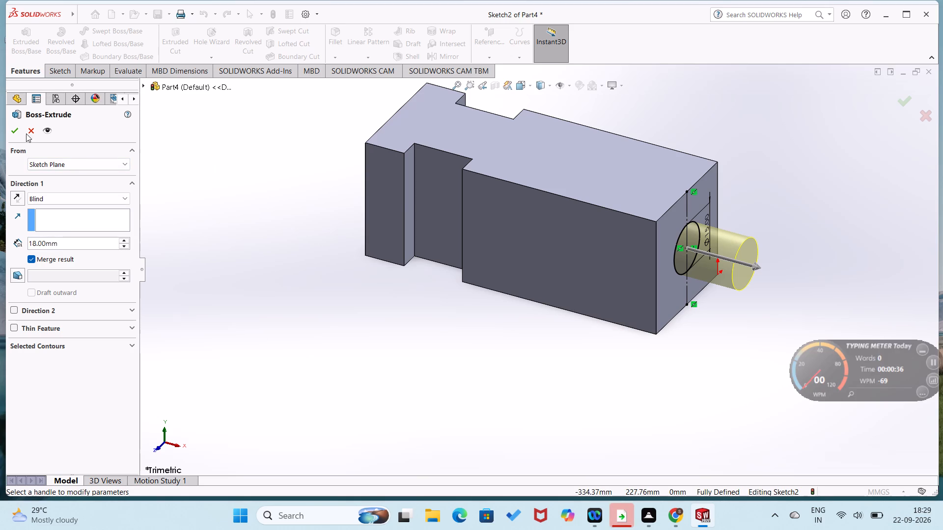
pyautogui.click(17, 131)
pyautogui.click(308, 267)
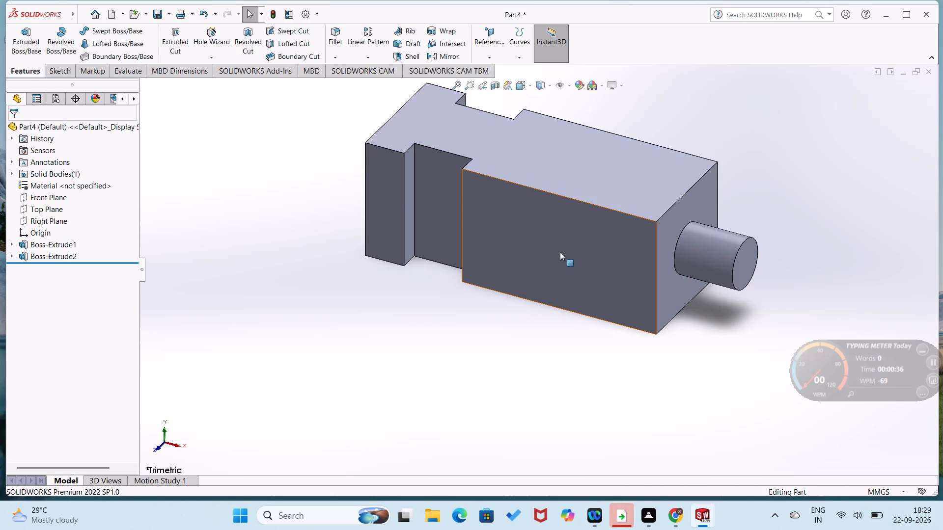
# On the cylindrical boss's end face, sketch a concentric circle and set its diameter to 5 mm.
pyautogui.rightClick(752, 272)
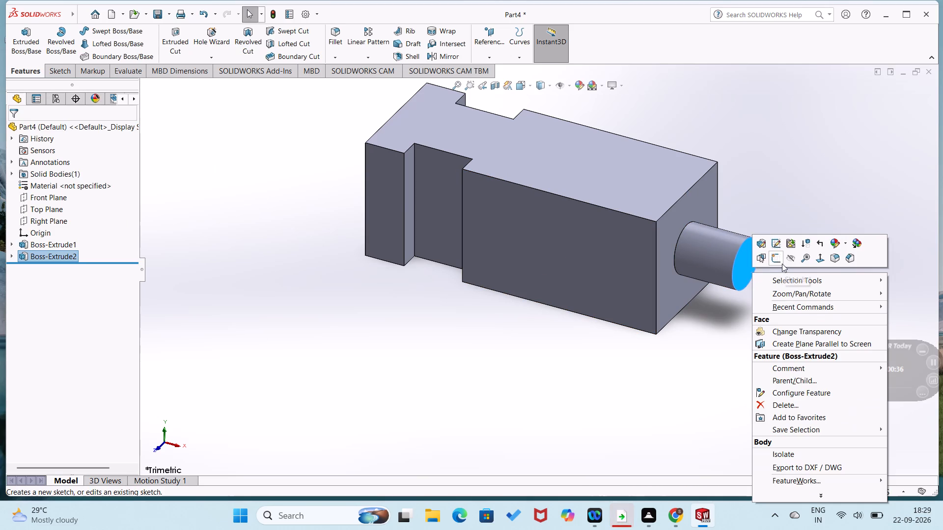
pyautogui.click(776, 262)
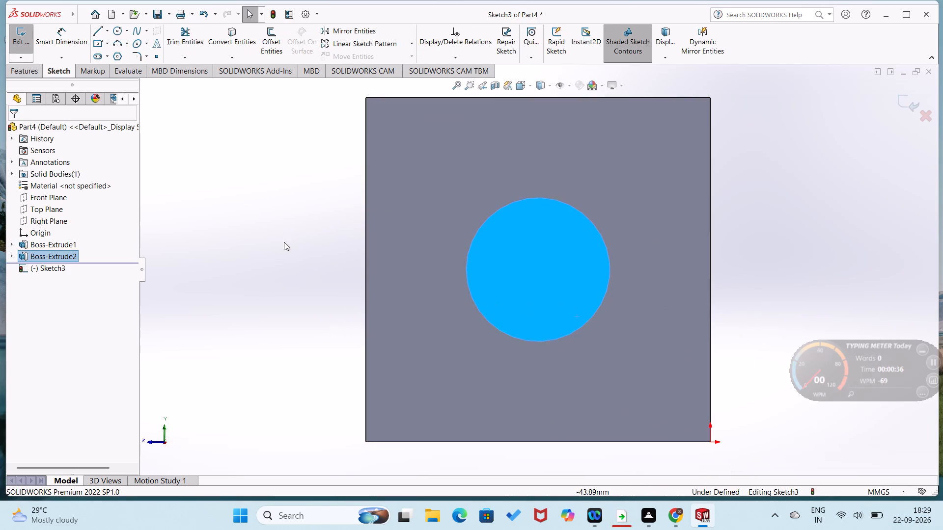
pyautogui.click(275, 240)
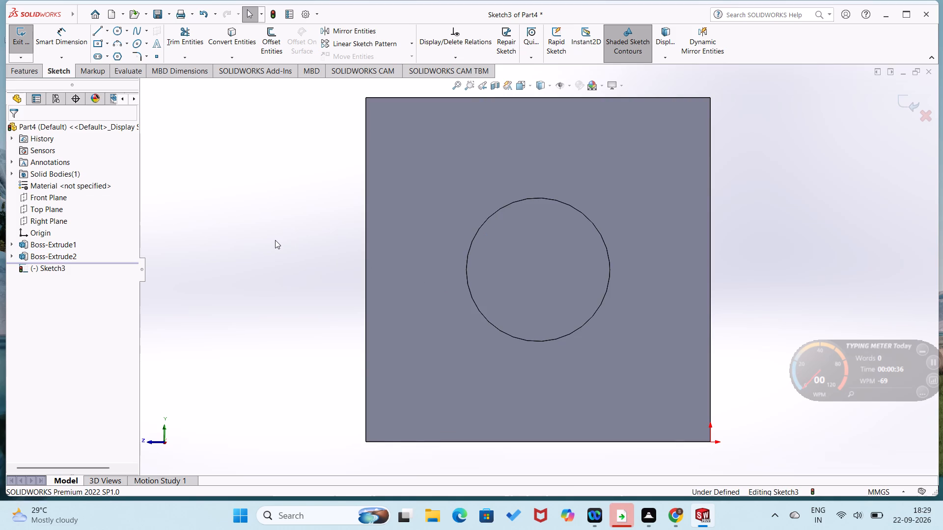
pyautogui.moveTo(257, 244); pyautogui.dragTo(302, 245, button='right')
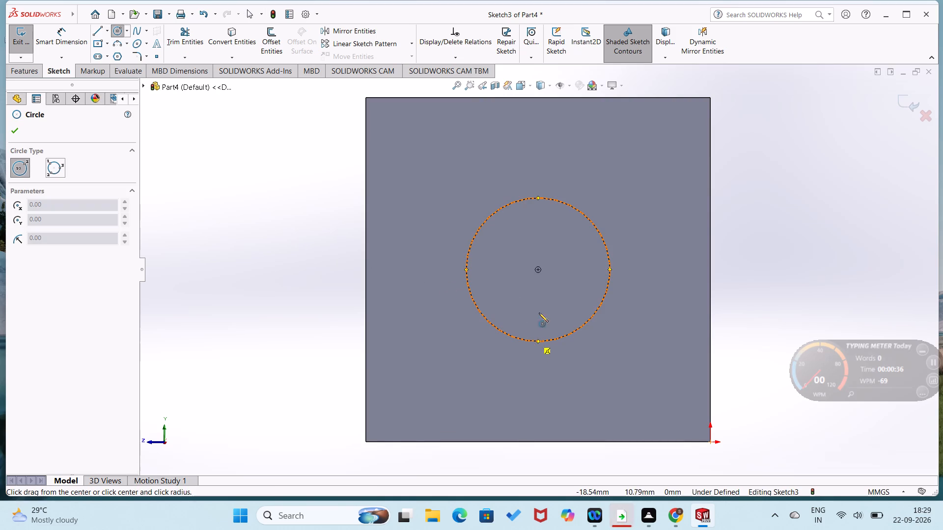
pyautogui.click(539, 270)
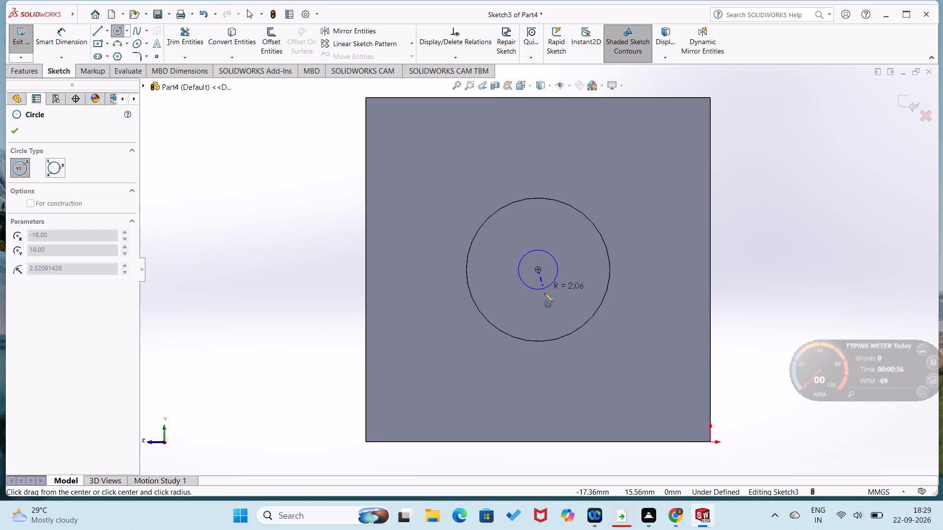
pyautogui.click(544, 293)
pyautogui.moveTo(584, 287); pyautogui.dragTo(600, 218, button='right')
pyautogui.click(561, 259)
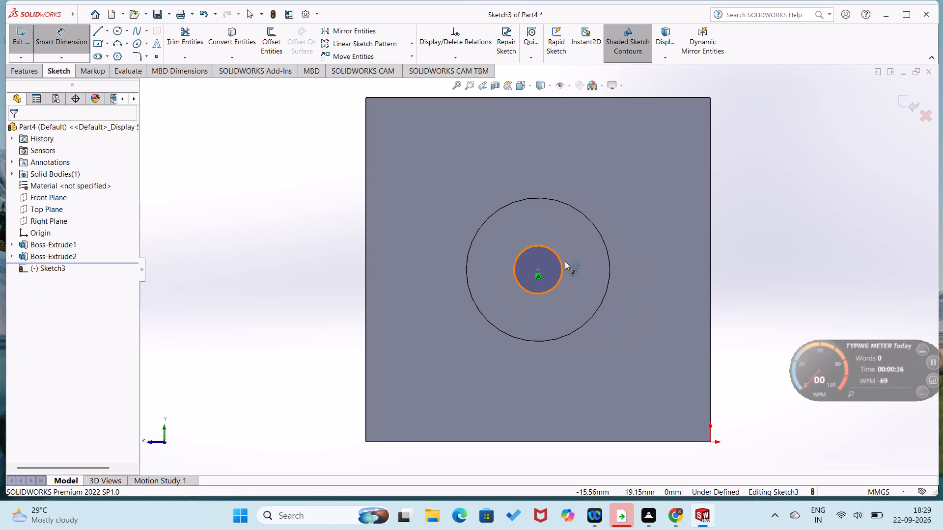
pyautogui.click(576, 263)
pyautogui.press('5')
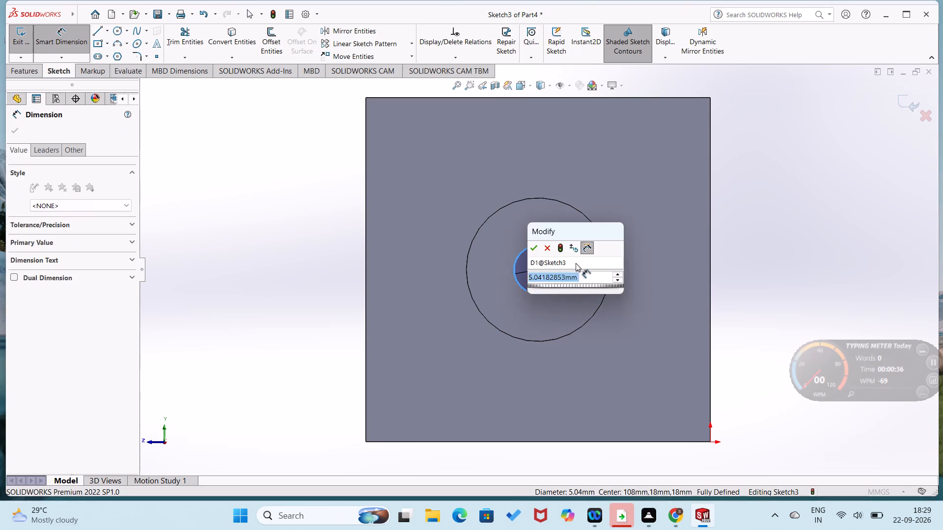
pyautogui.press('Return')
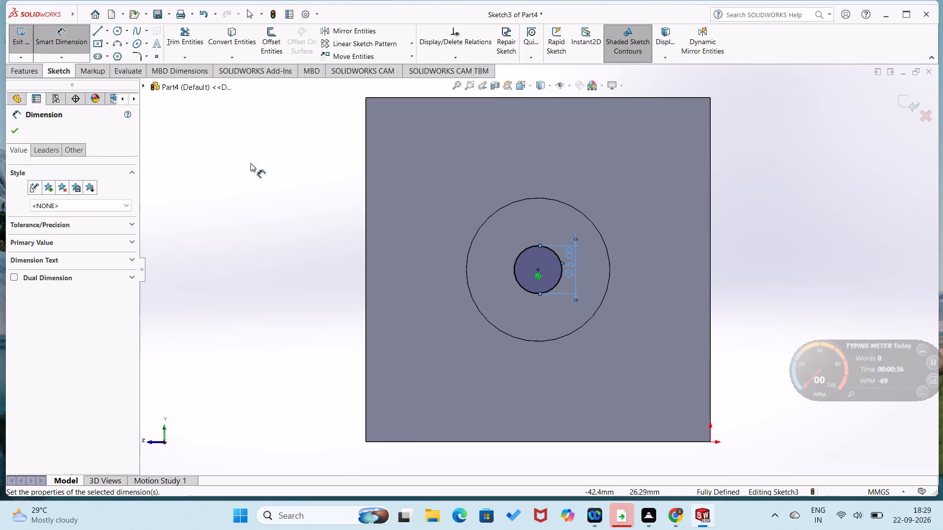
# Cut the 5 mm circle through the whole part with an Extruded Cut set to Through All.
pyautogui.click(23, 76)
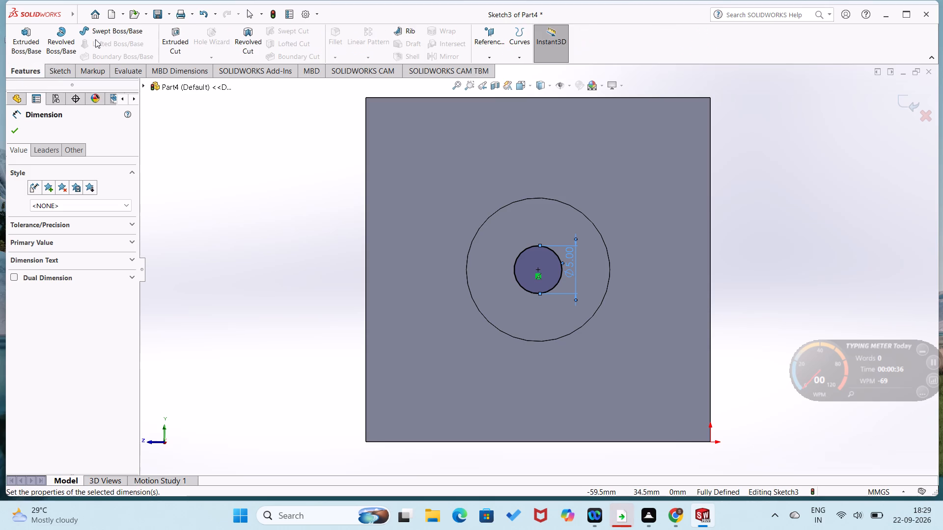
pyautogui.click(174, 30)
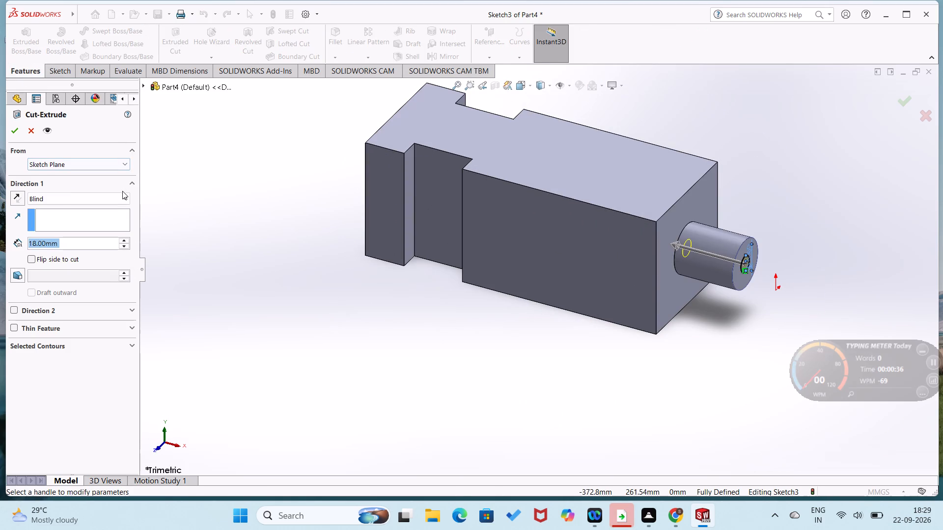
pyautogui.click(123, 196)
pyautogui.click(126, 215)
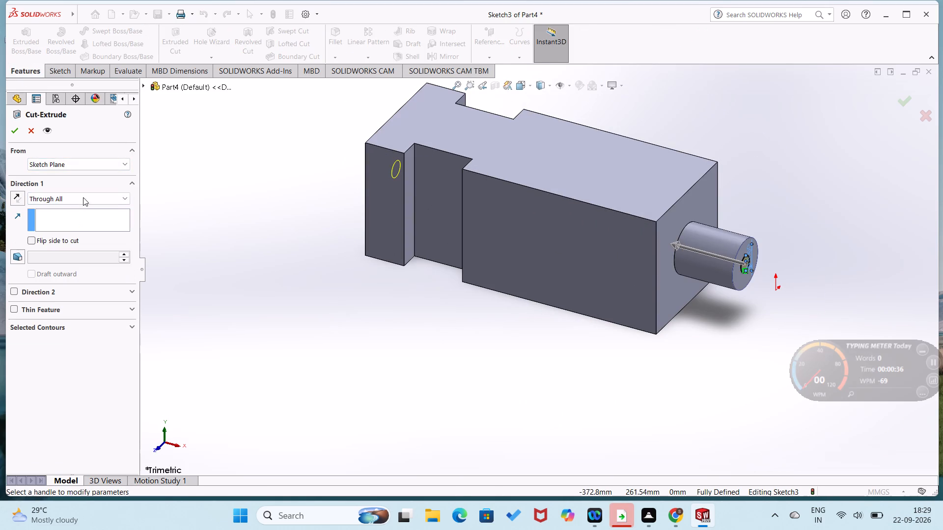
pyautogui.click(12, 128)
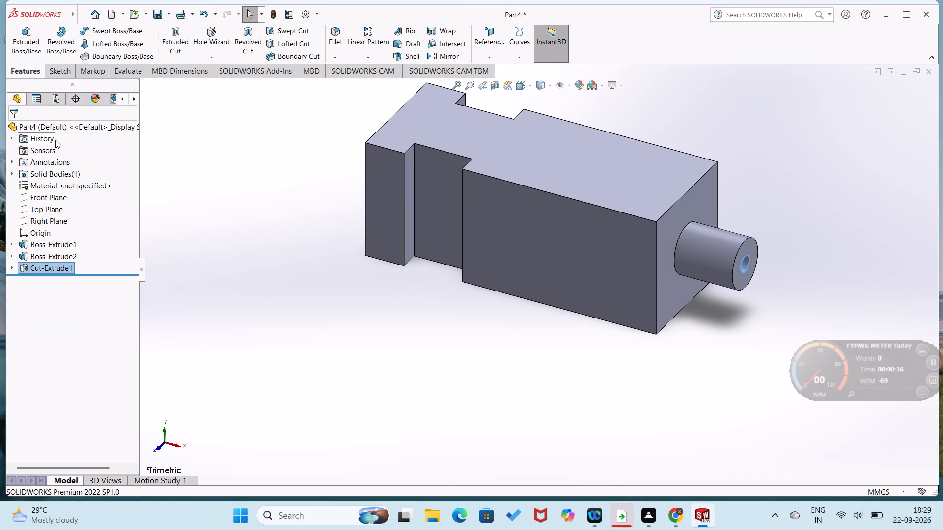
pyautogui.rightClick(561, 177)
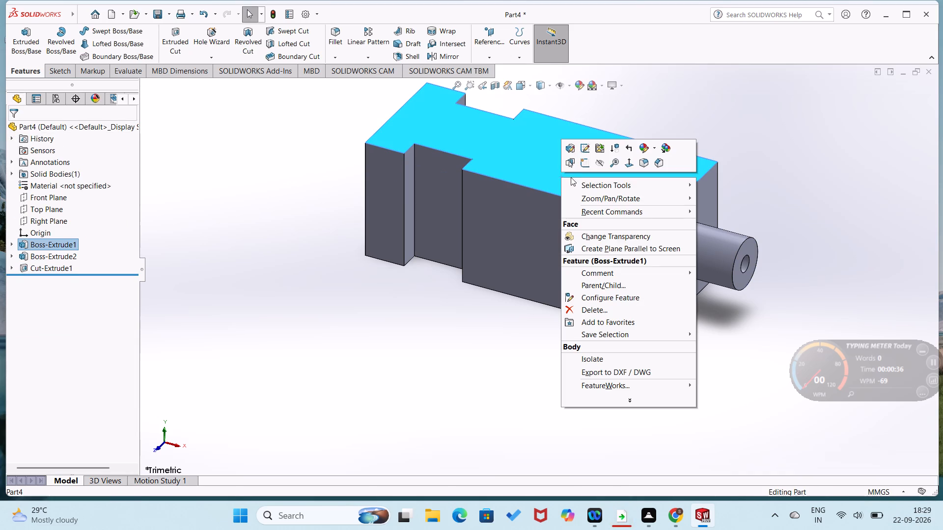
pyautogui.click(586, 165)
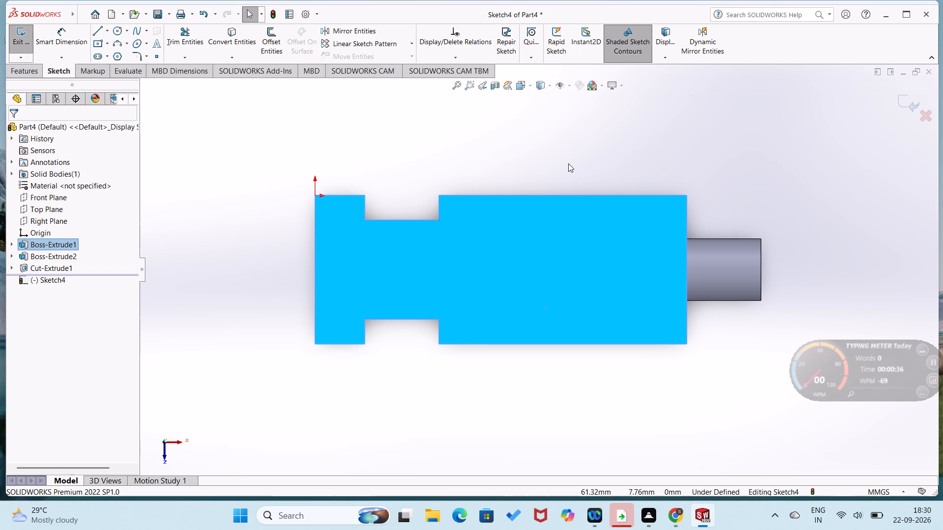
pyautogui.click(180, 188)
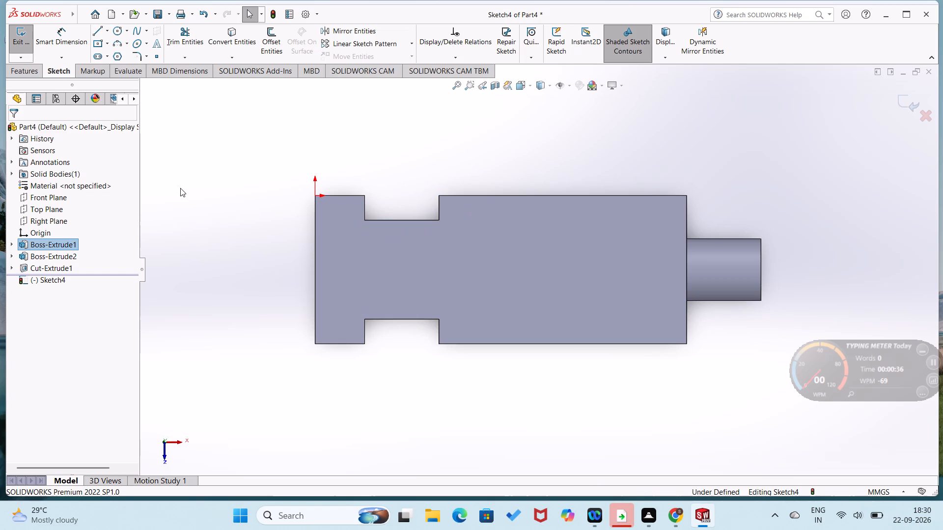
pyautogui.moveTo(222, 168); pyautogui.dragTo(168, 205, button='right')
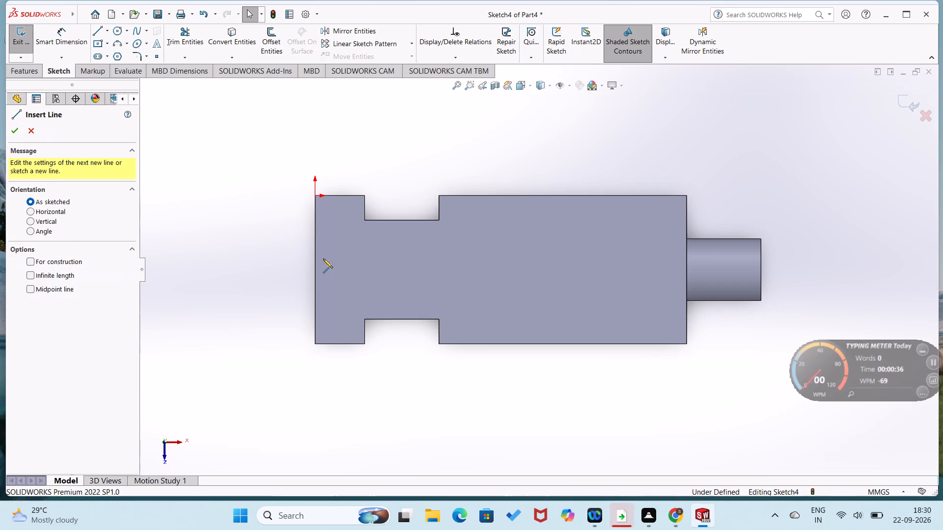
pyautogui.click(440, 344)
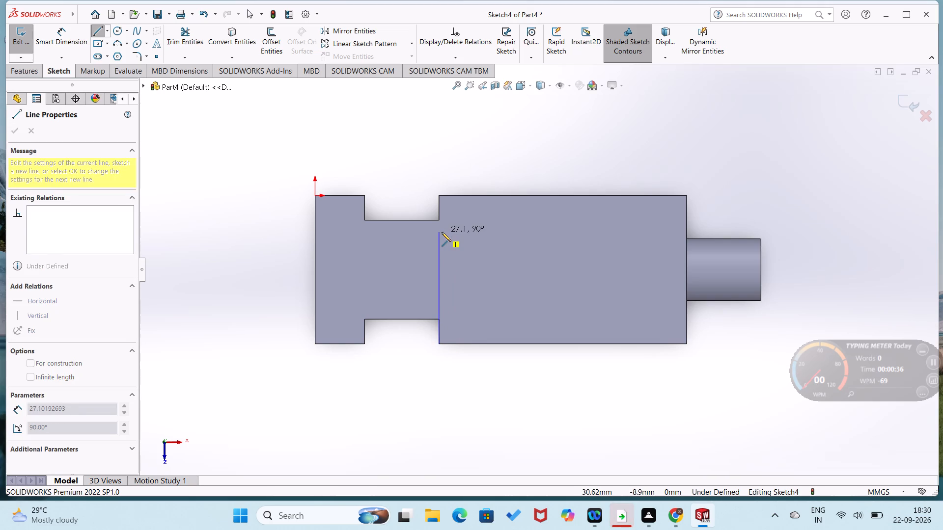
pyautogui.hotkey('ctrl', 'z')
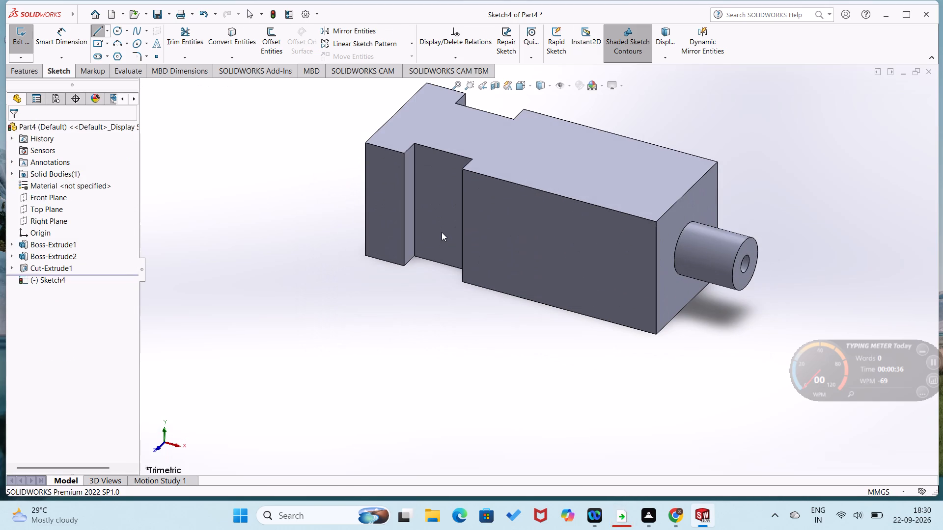
# Open a new sketch on the block's notched top face.
pyautogui.rightClick(562, 181)
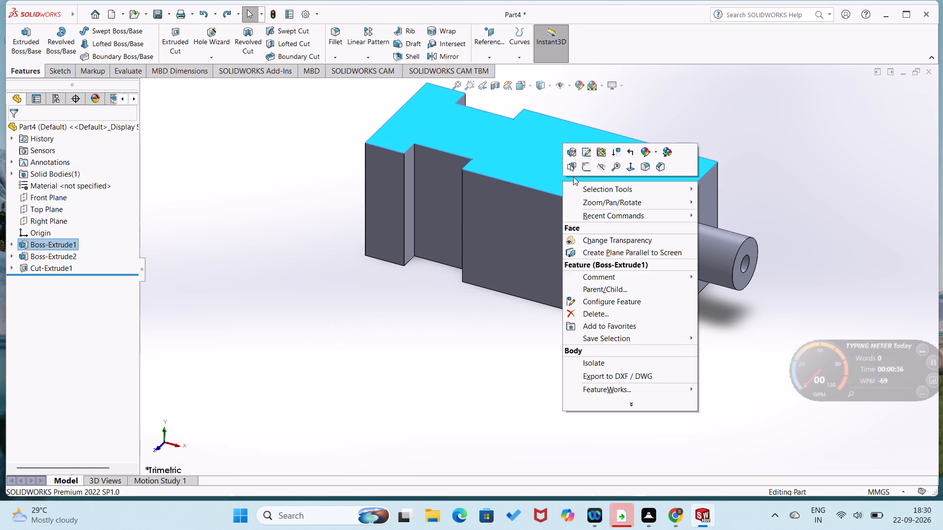
pyautogui.click(585, 164)
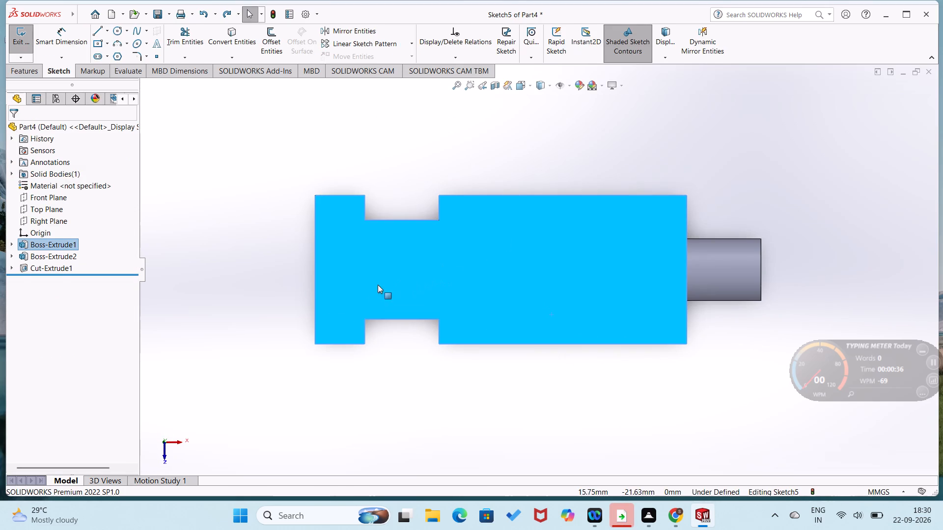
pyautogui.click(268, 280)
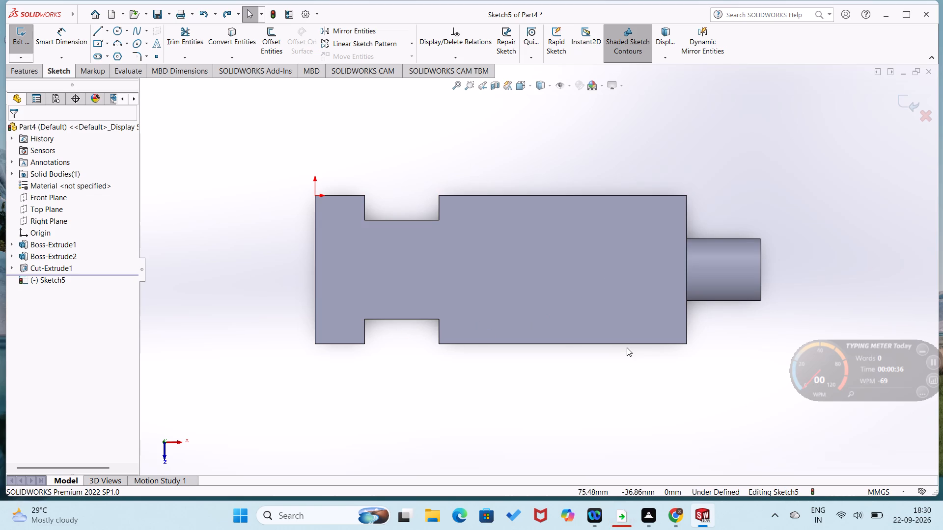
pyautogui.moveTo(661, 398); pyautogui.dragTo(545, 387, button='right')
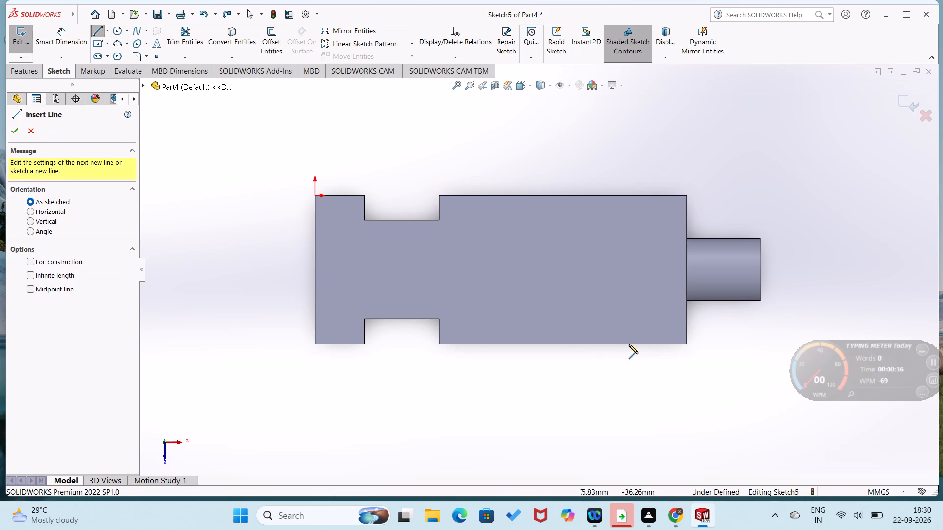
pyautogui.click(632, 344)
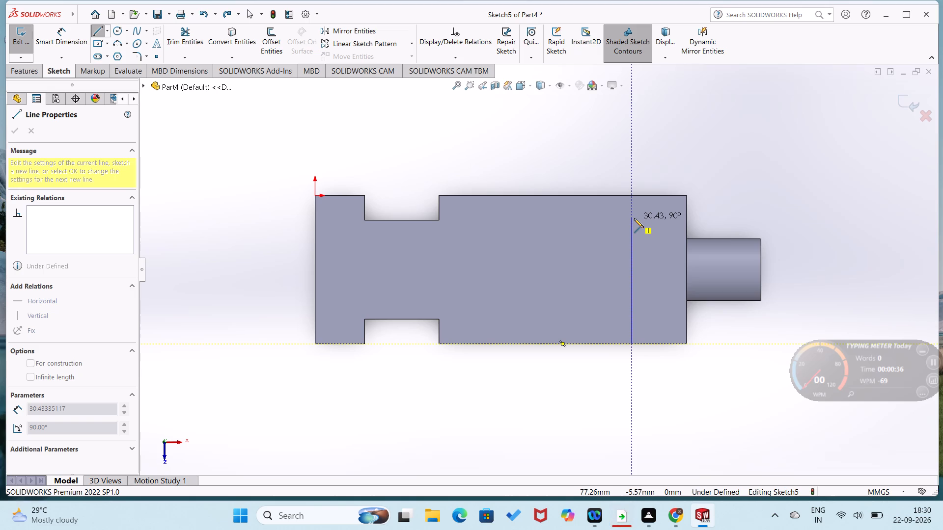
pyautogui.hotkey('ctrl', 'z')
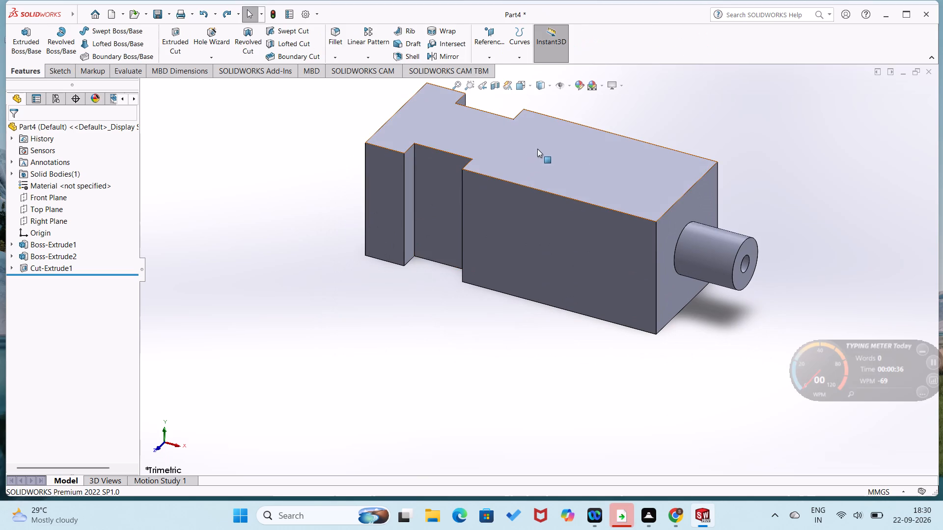
# Open a new sketch on the block's notched top face.
pyautogui.rightClick(537, 149)
pyautogui.click(566, 136)
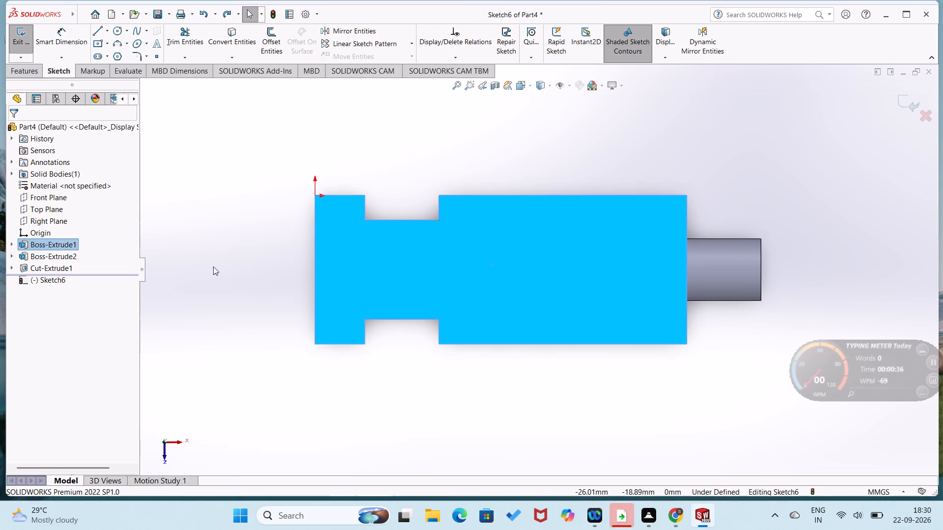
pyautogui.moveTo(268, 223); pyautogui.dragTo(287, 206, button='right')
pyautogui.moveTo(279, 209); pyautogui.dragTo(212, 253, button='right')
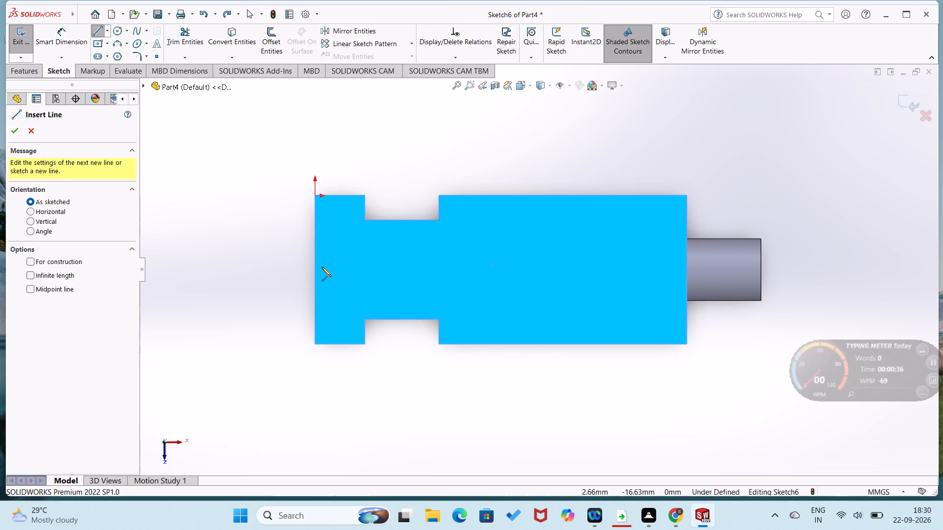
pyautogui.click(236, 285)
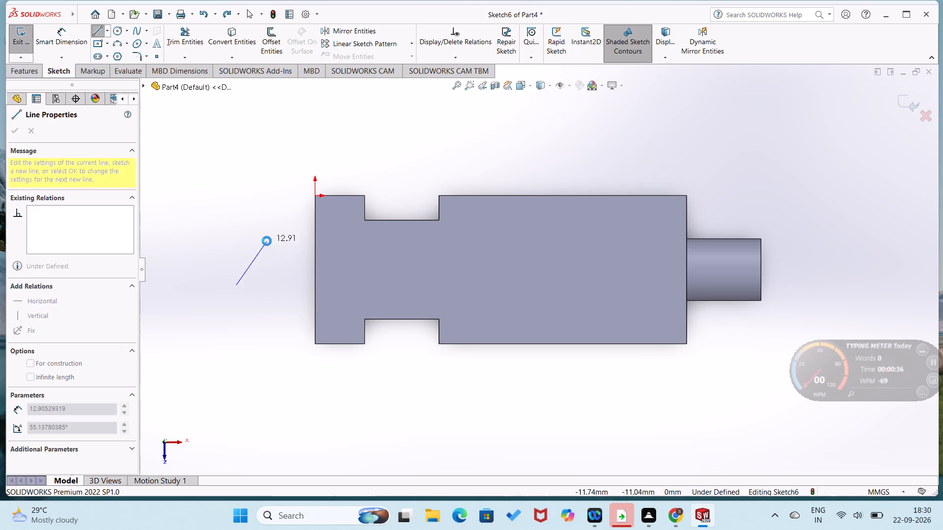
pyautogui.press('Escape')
# Sketch a closed four-line profile about 36 mm long on the top face, starting from the two notches' inner corners nearest the boss.
pyautogui.moveTo(267, 241); pyautogui.dragTo(209, 281, button='right')
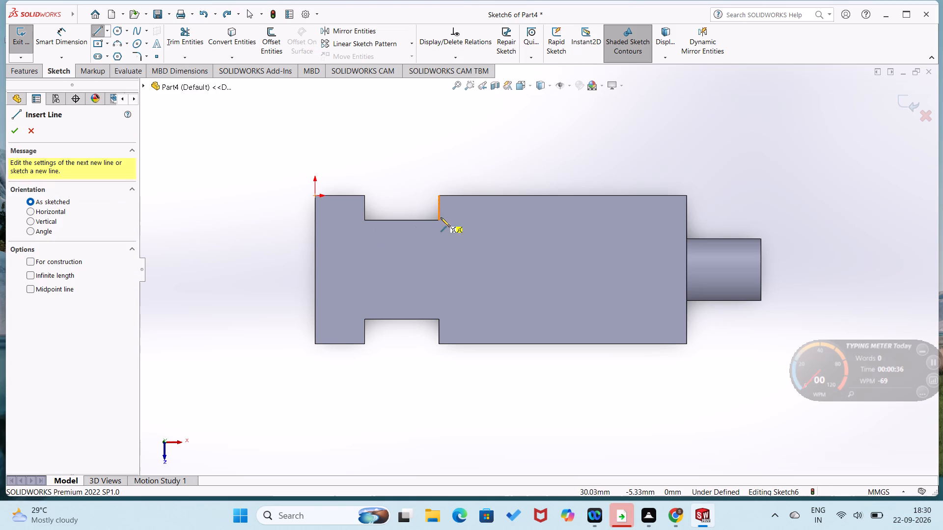
pyautogui.click(439, 221)
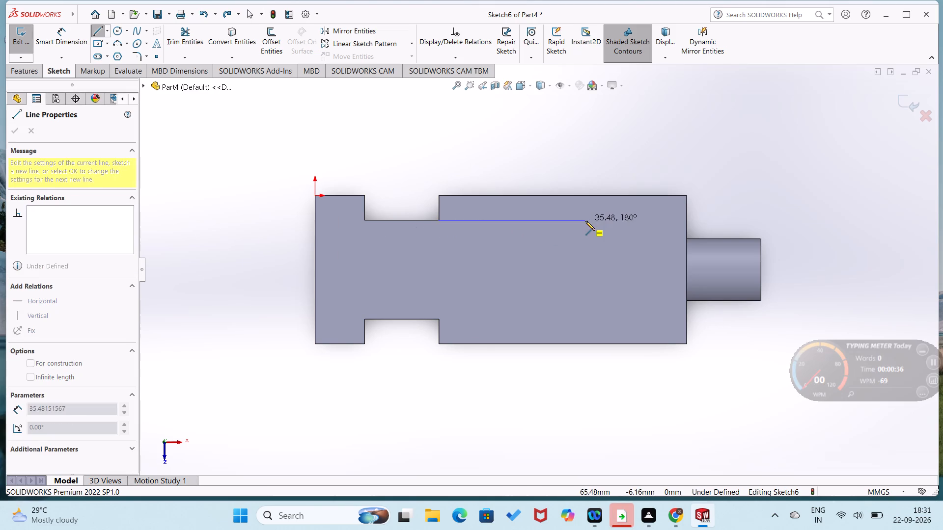
pyautogui.click(586, 221)
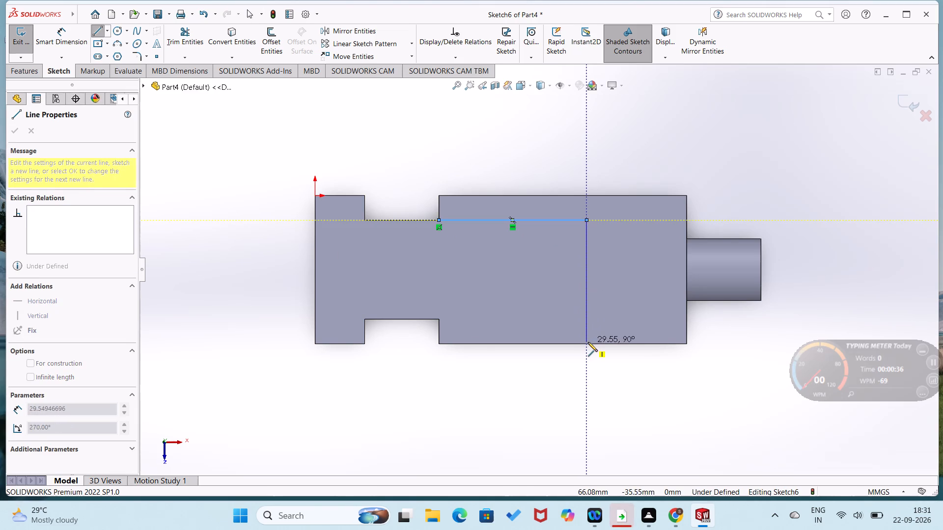
pyautogui.click(587, 311)
pyautogui.click(438, 318)
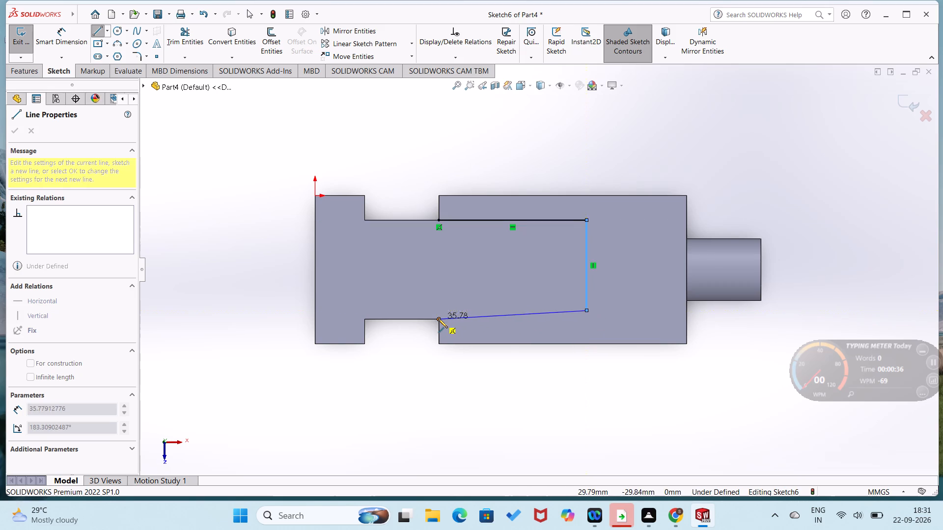
pyautogui.click(438, 220)
pyautogui.moveTo(394, 275); pyautogui.dragTo(430, 159, button='right')
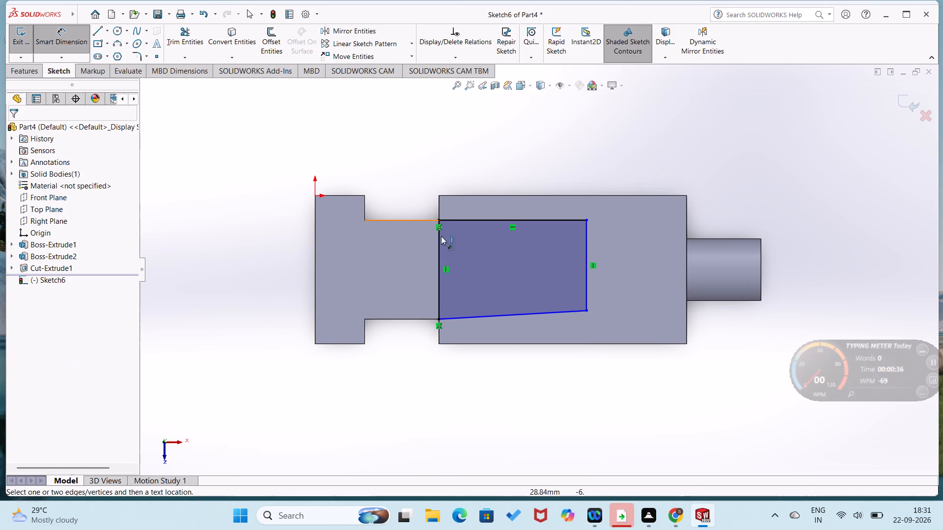
pyautogui.press('Escape')
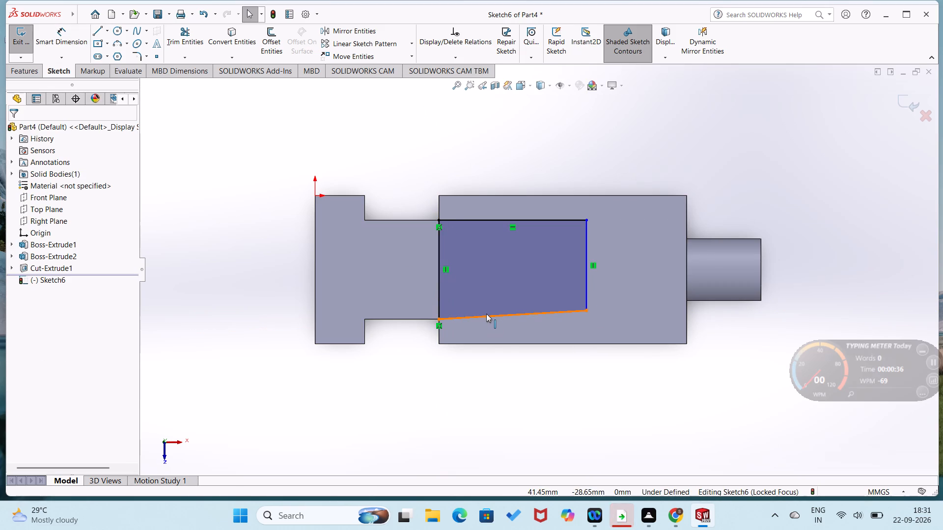
# Make the profile's slanted long line horizontal.
pyautogui.rightClick(486, 314)
pyautogui.click(499, 285)
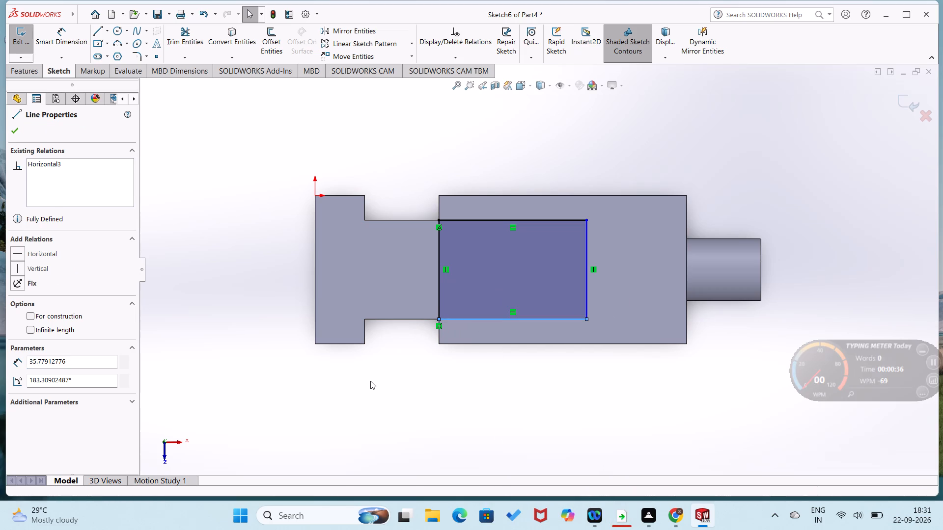
pyautogui.click(368, 386)
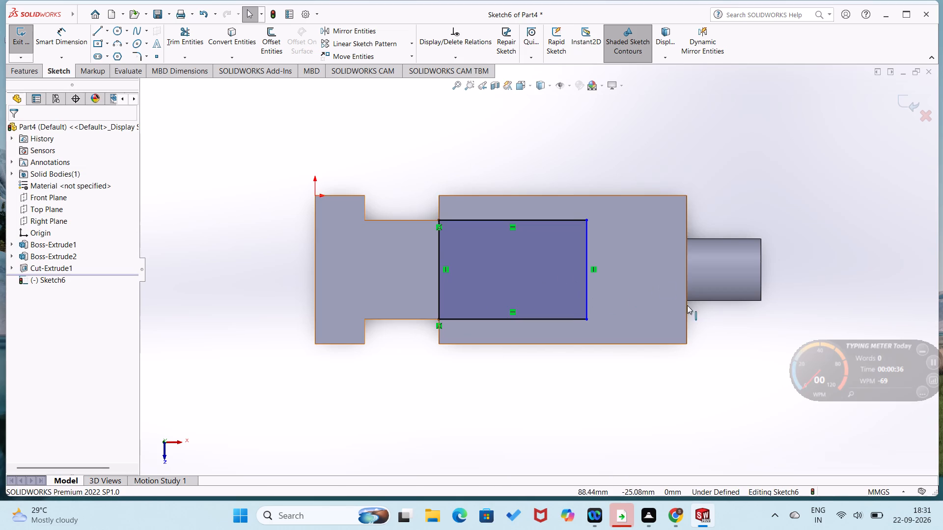
# Dimension the distance between the profile's short side and the block's boss-end edge, setting it to 21 mm.
pyautogui.moveTo(666, 287); pyautogui.dragTo(690, 201, button='right')
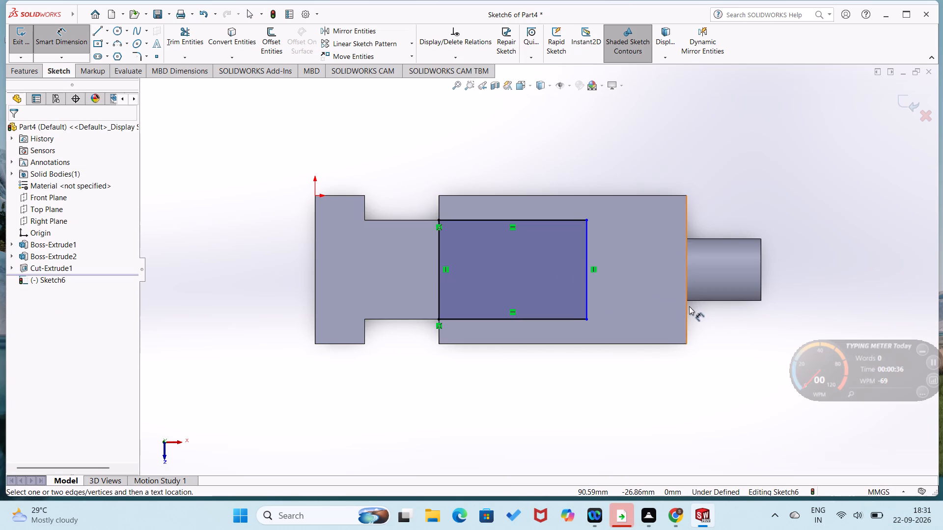
pyautogui.click(688, 308)
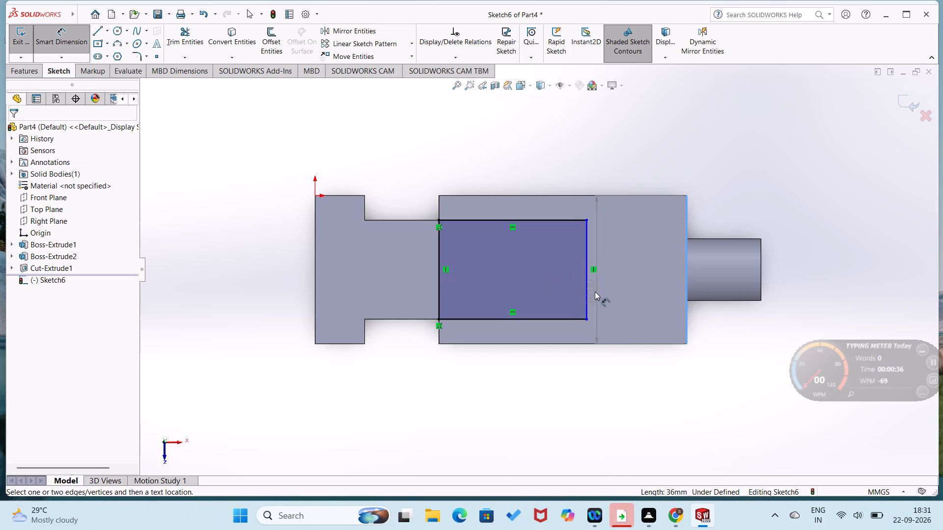
pyautogui.click(586, 291)
pyautogui.click(642, 294)
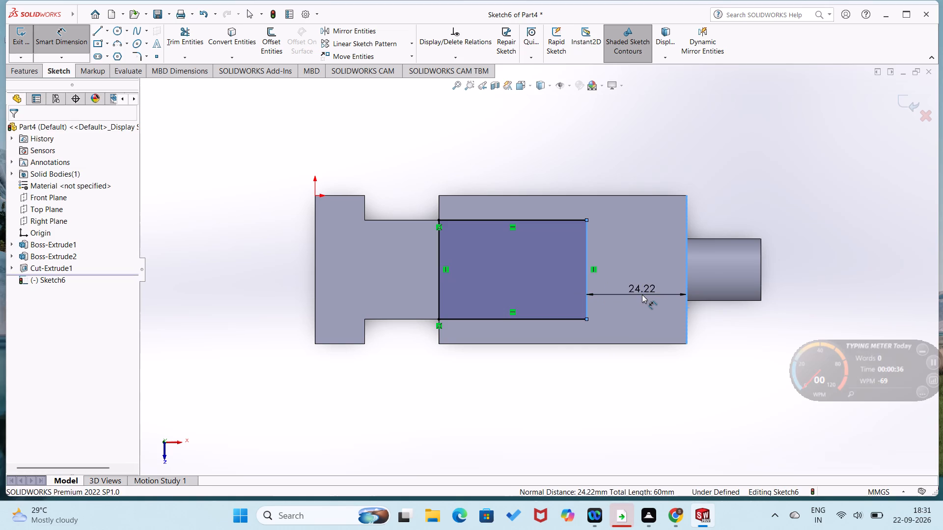
pyautogui.write('21')
pyautogui.press('Return')
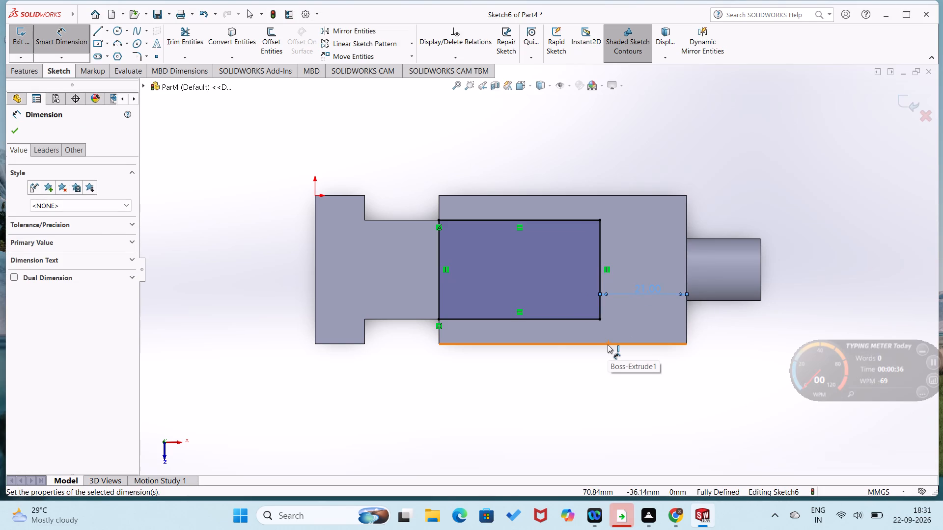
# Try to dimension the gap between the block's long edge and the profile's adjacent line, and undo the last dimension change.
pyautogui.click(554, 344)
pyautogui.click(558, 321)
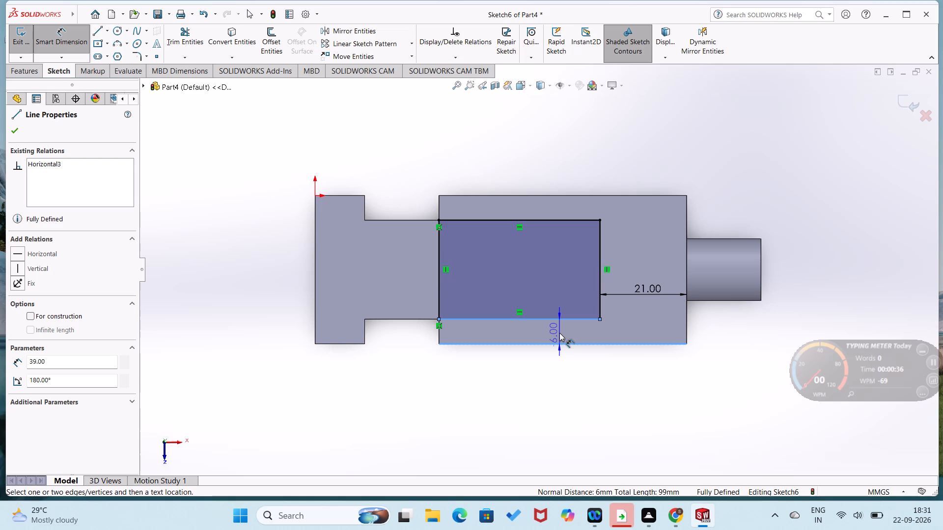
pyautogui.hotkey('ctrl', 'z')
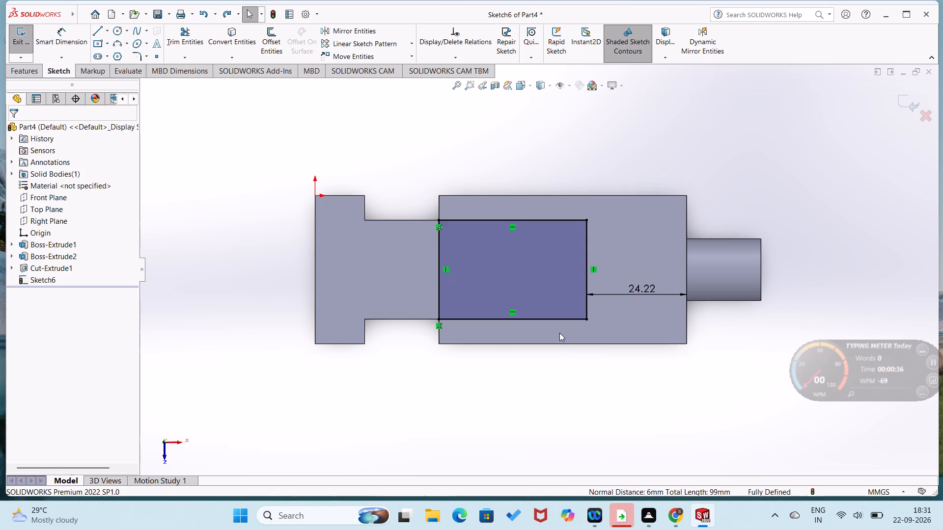
# Set the distance between the profile and the block's boss-end edge to 21 mm.
pyautogui.doubleClick(630, 282)
pyautogui.write('21')
pyautogui.press('Return')
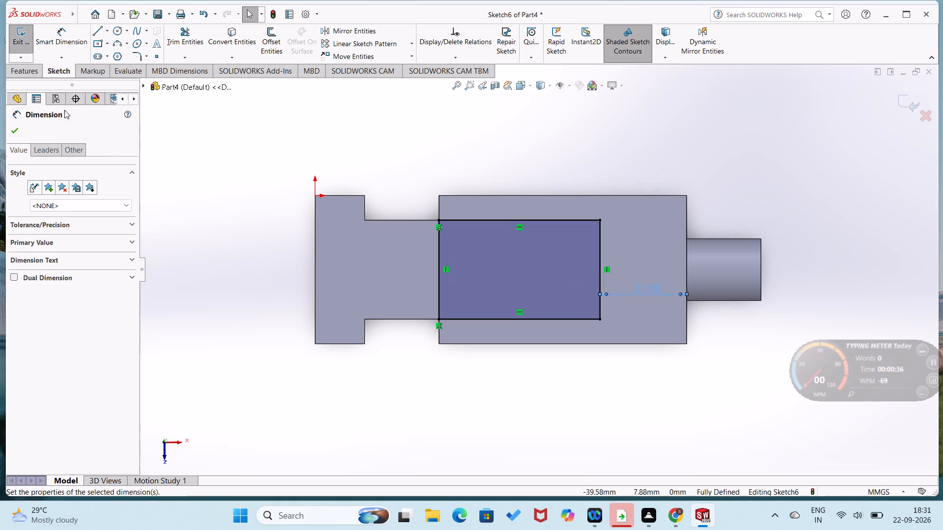
# Cut the rectangular profile through the block with an Extruded Cut set to Through All, keeping all resulting bodies.
pyautogui.click(34, 79)
pyautogui.click(29, 67)
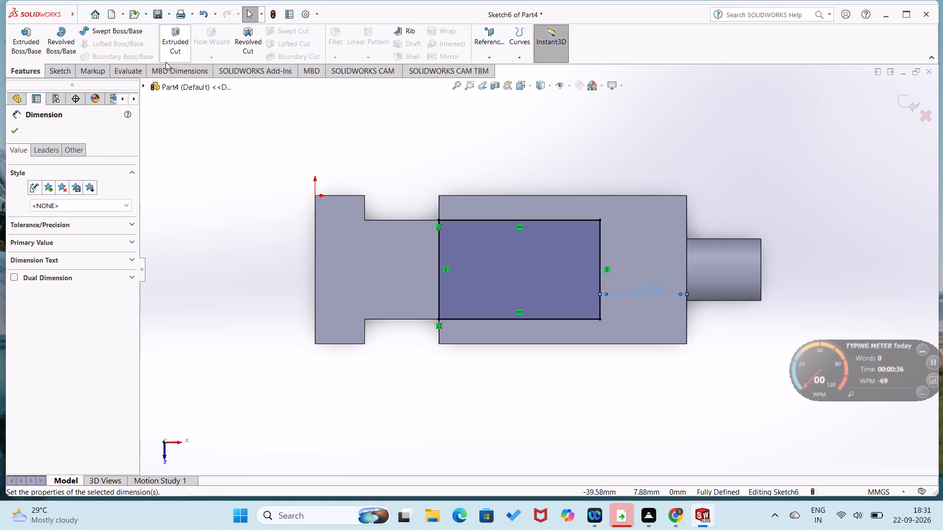
pyautogui.click(167, 58)
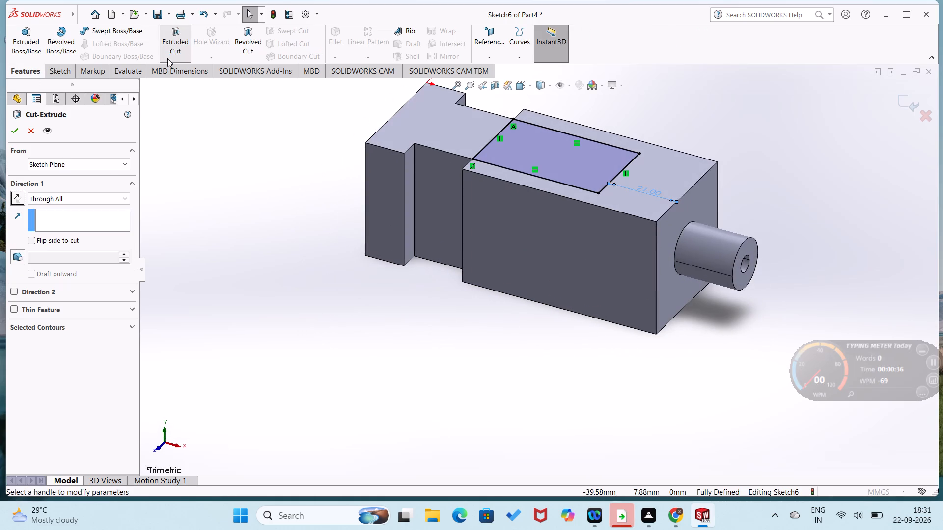
pyautogui.click(16, 136)
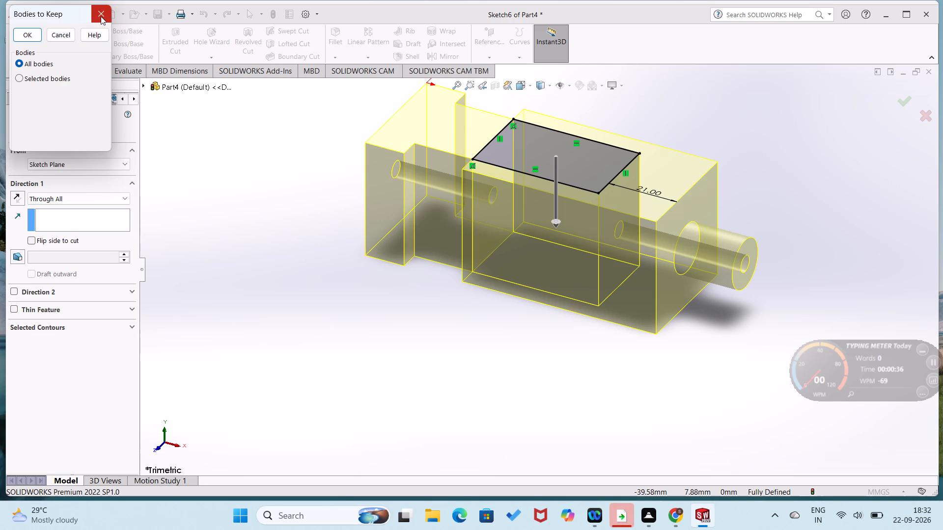
pyautogui.click(28, 34)
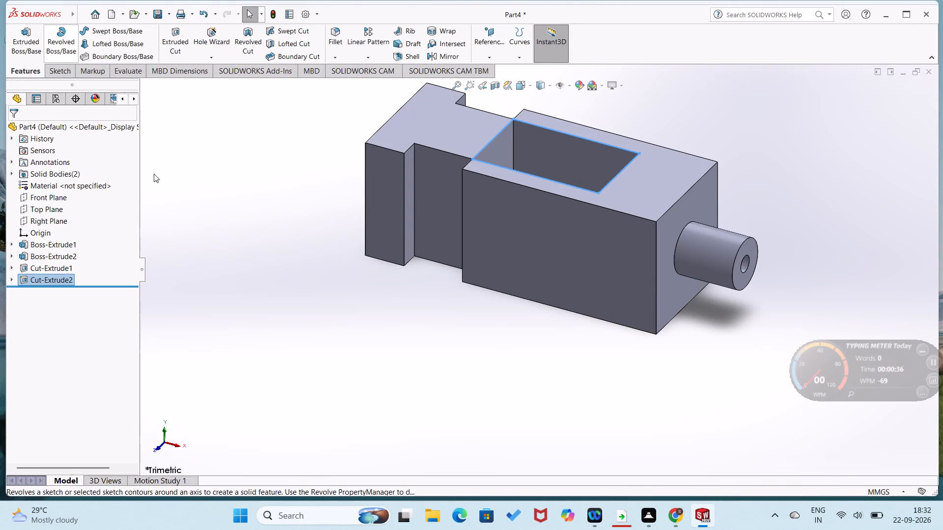
pyautogui.click(232, 254)
# Open a new sketch on the recessed side face of the block's notch.
pyautogui.moveTo(237, 259); pyautogui.dragTo(261, 364, button='middle')
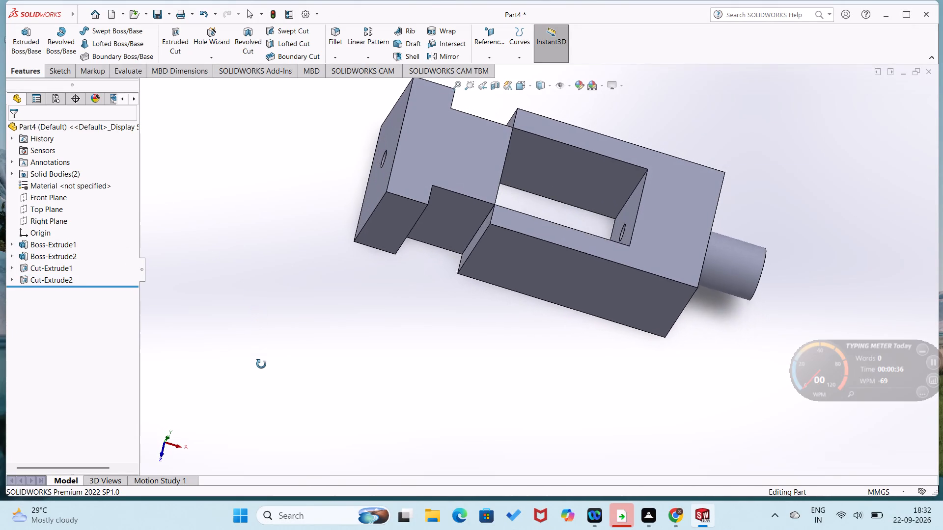
pyautogui.moveTo(261, 364); pyautogui.dragTo(275, 282, button='middle')
pyautogui.rightClick(447, 202)
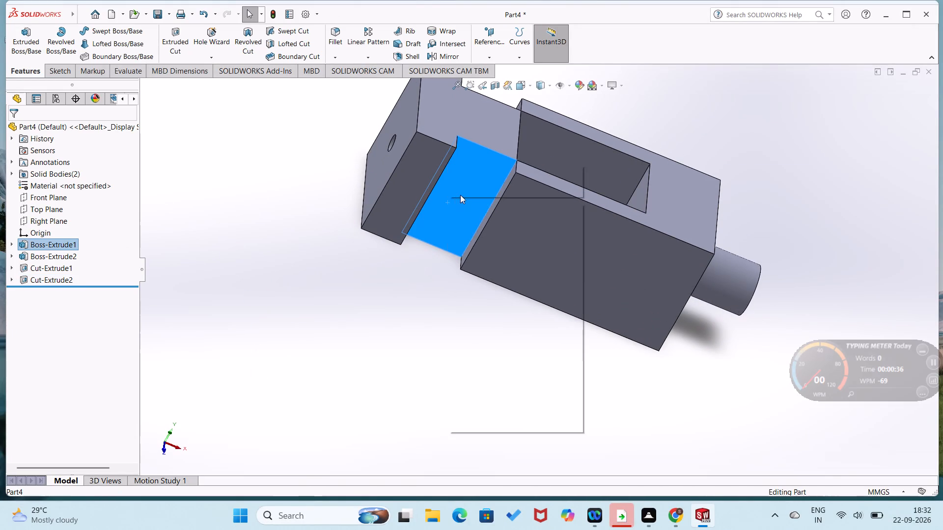
pyautogui.click(470, 185)
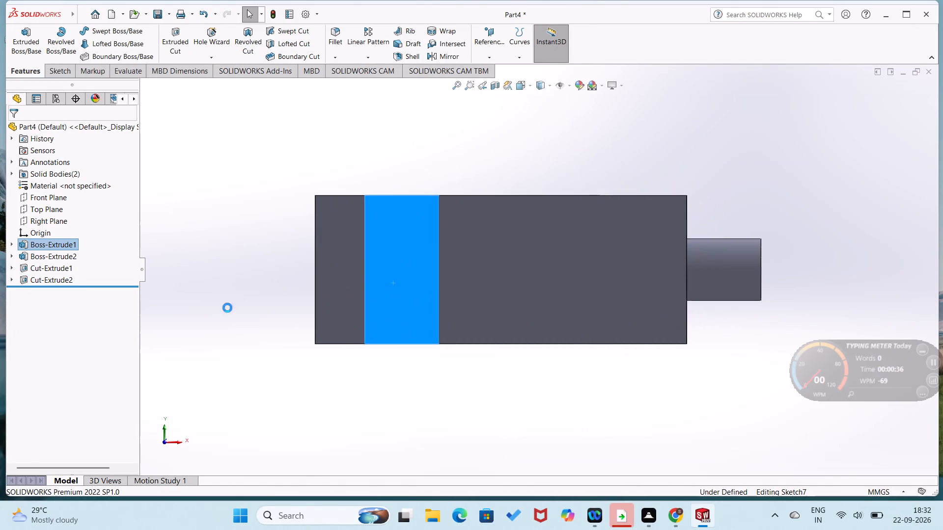
pyautogui.click(188, 318)
# Sketch a closed rectangle 18 mm wide and about 7.5 mm high across the notch face, along its upper edge.
pyautogui.moveTo(221, 295); pyautogui.dragTo(144, 356, button='right')
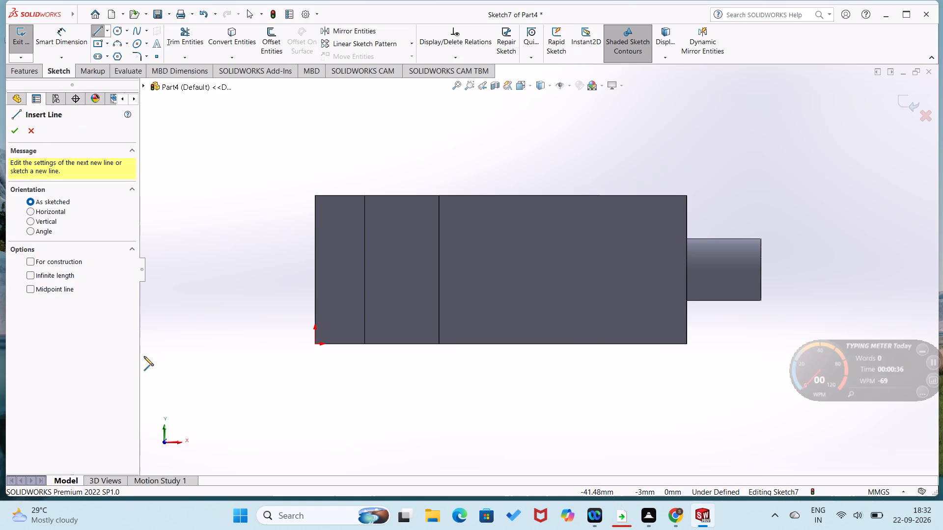
pyautogui.moveTo(237, 303); pyautogui.dragTo(237, 323, button='middle')
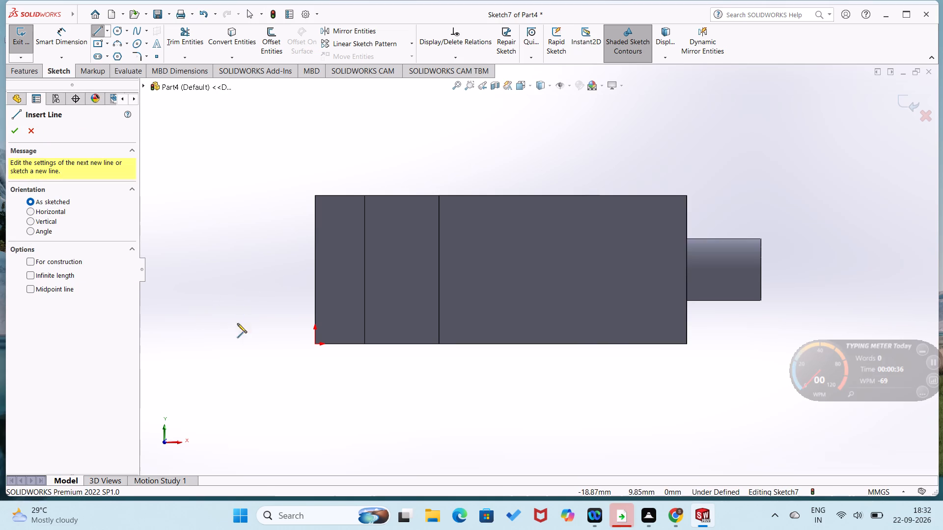
pyautogui.moveTo(237, 323); pyautogui.dragTo(230, 417, button='middle')
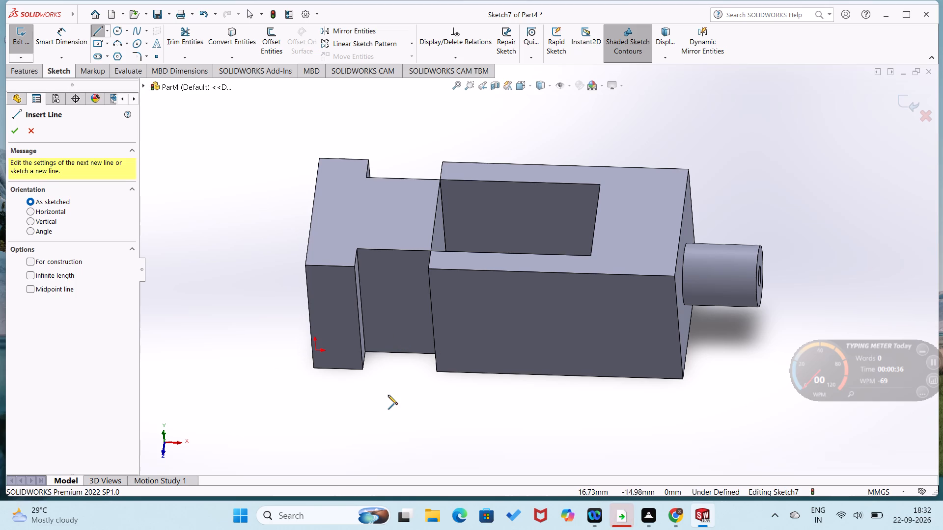
pyautogui.hotkey('ctrl', '8')
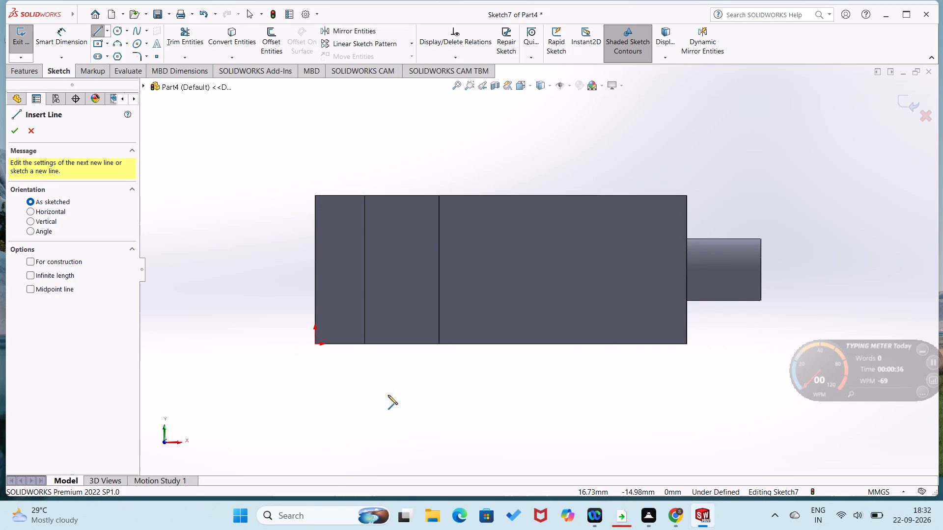
pyautogui.click(364, 194)
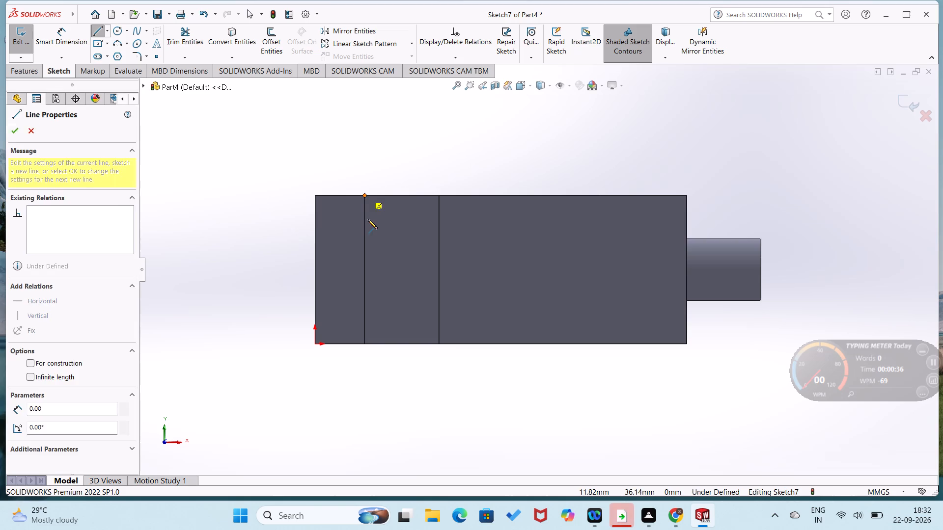
pyautogui.click(366, 226)
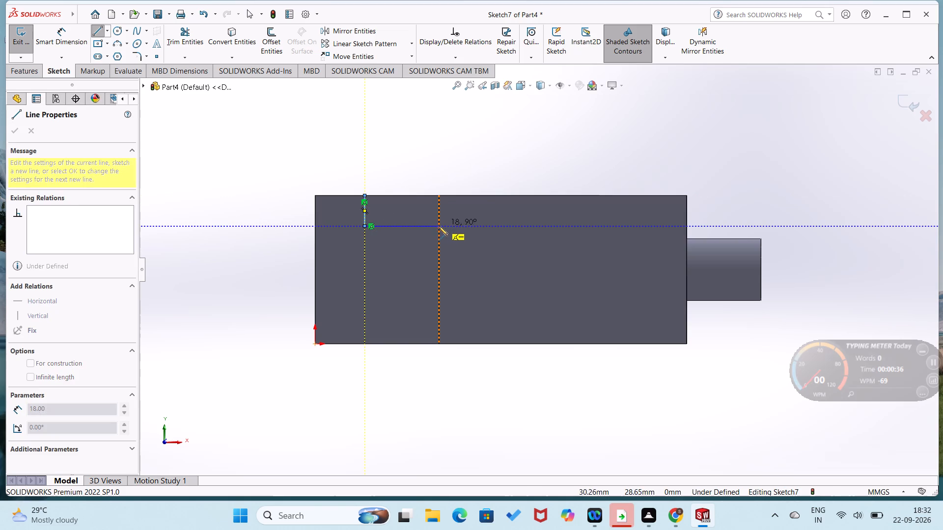
pyautogui.click(438, 227)
pyautogui.click(438, 196)
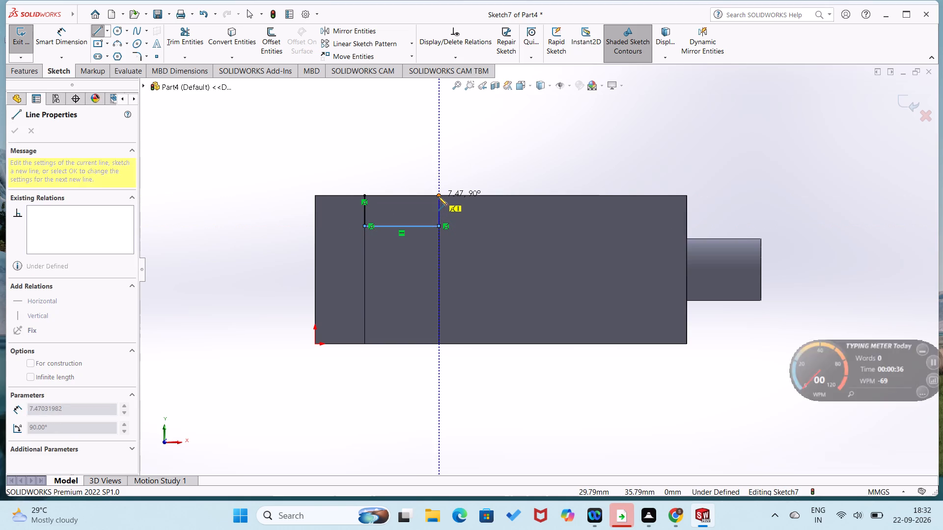
pyautogui.click(364, 195)
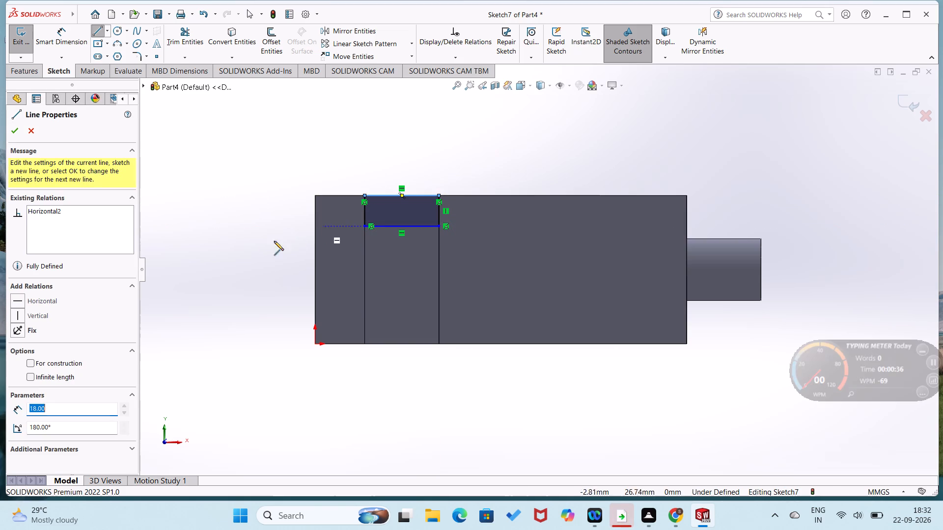
# Dimension the upper rectangle's height as 6 mm.
pyautogui.moveTo(219, 256); pyautogui.dragTo(276, 154, button='right')
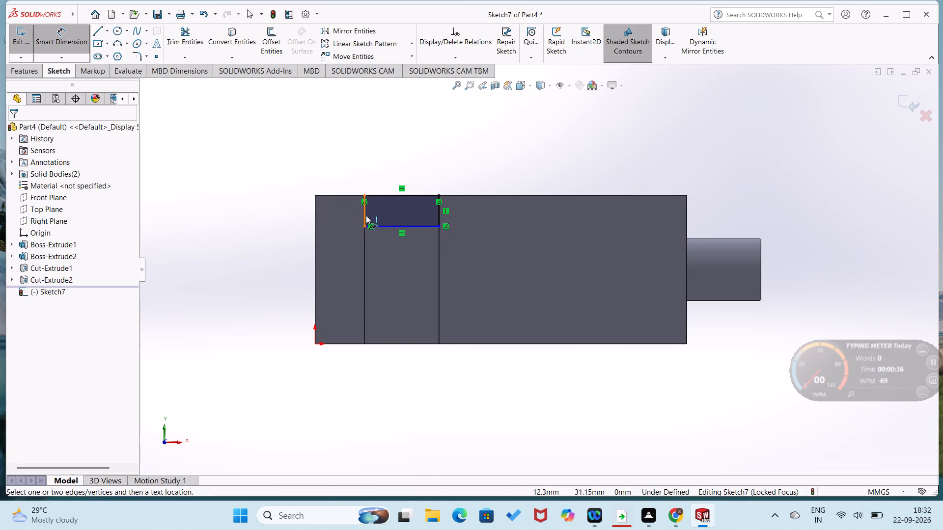
pyautogui.click(365, 216)
pyautogui.click(337, 216)
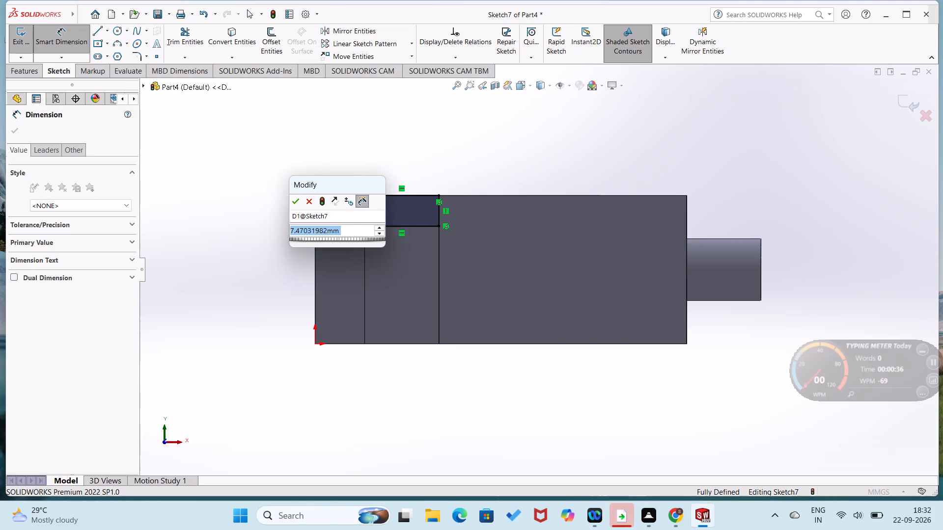
pyautogui.press('6')
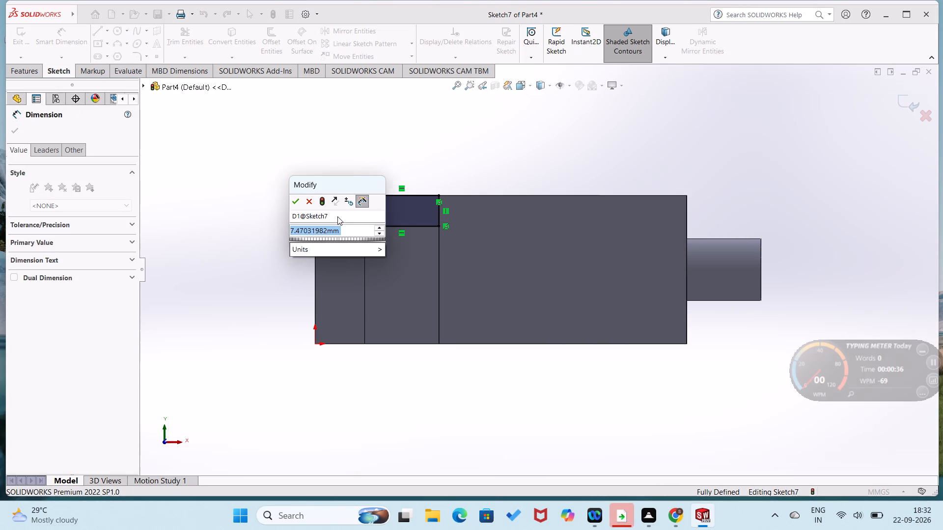
pyautogui.press('Return')
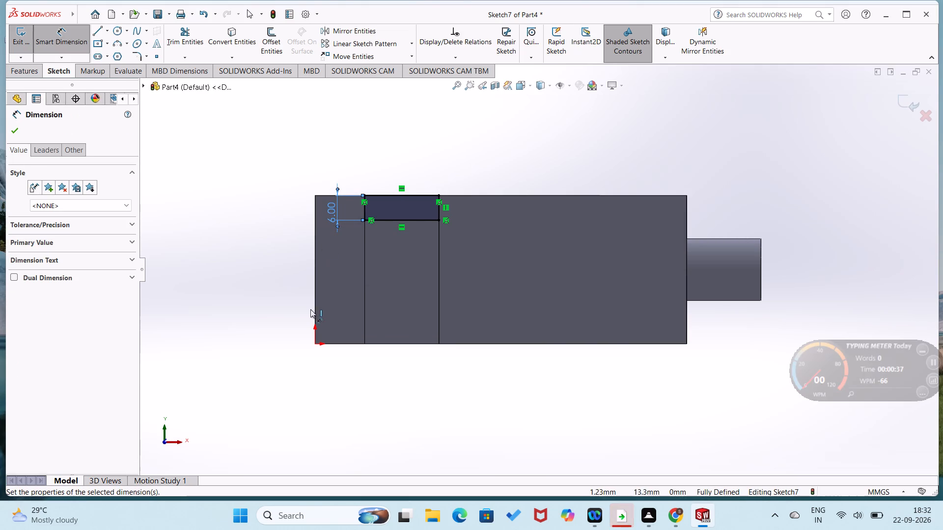
# Sketch a second closed rectangle 18 mm wide and about 6.3 mm high across the notch face, along its lower edge.
pyautogui.moveTo(283, 394); pyautogui.dragTo(196, 436, button='right')
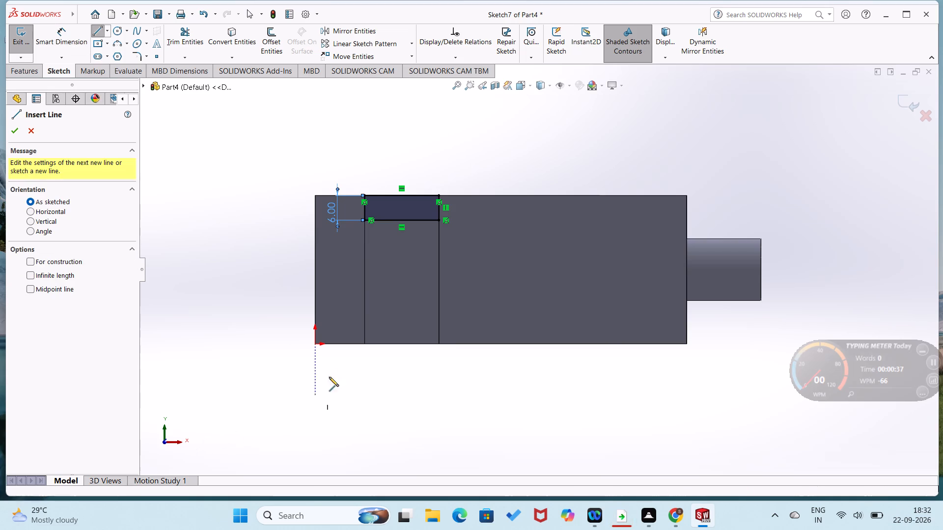
pyautogui.click(365, 344)
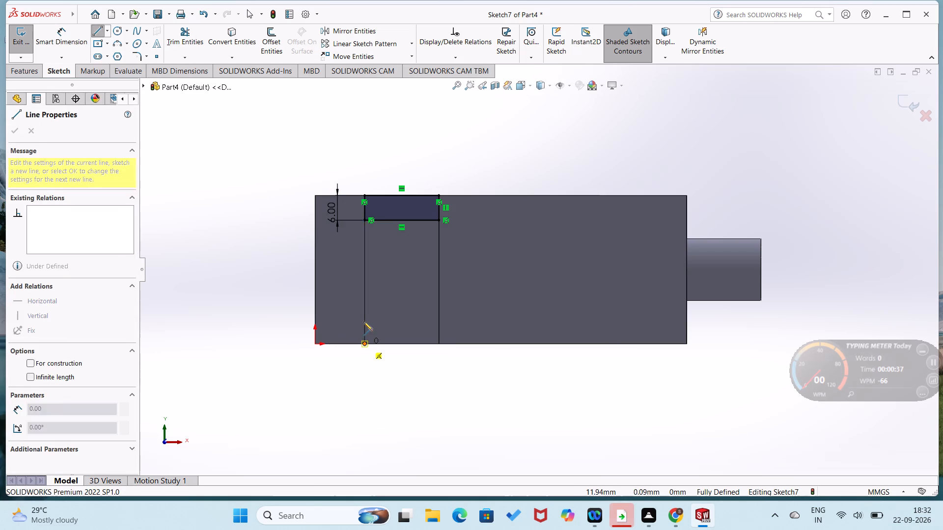
pyautogui.click(365, 318)
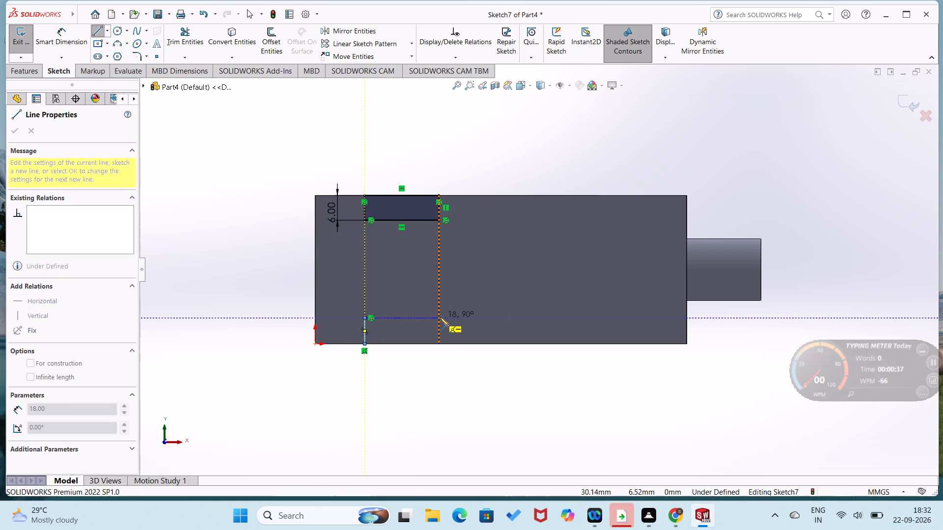
pyautogui.click(440, 317)
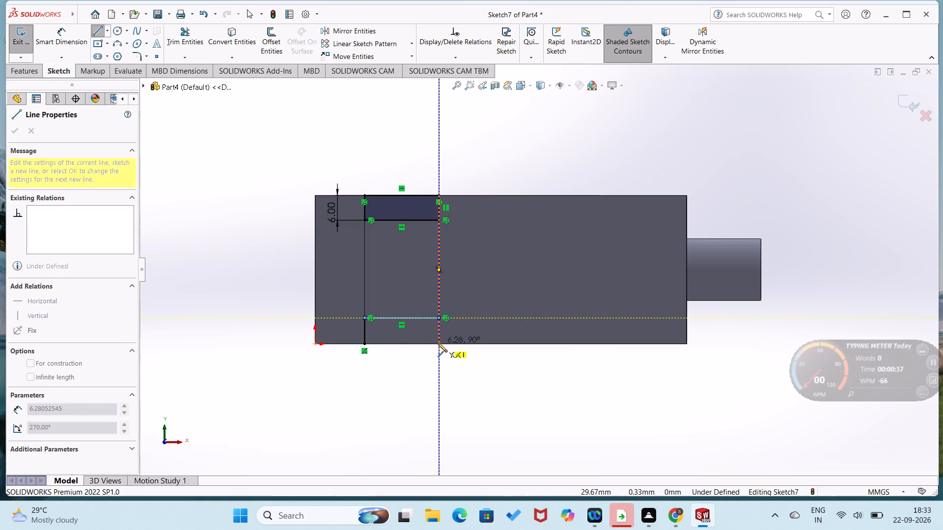
pyautogui.click(438, 344)
pyautogui.click(365, 343)
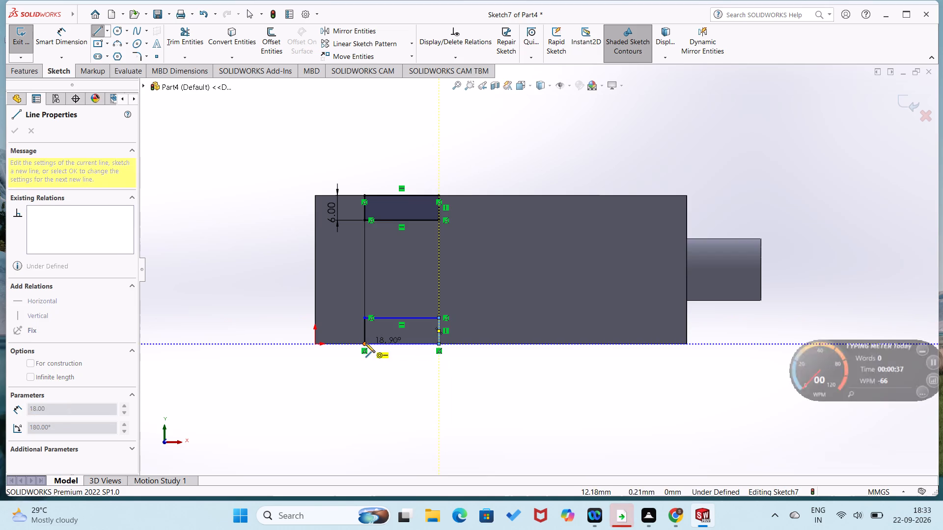
# Dimension the lower rectangle's height as 6 mm.
pyautogui.moveTo(343, 344); pyautogui.dragTo(350, 263, button='right')
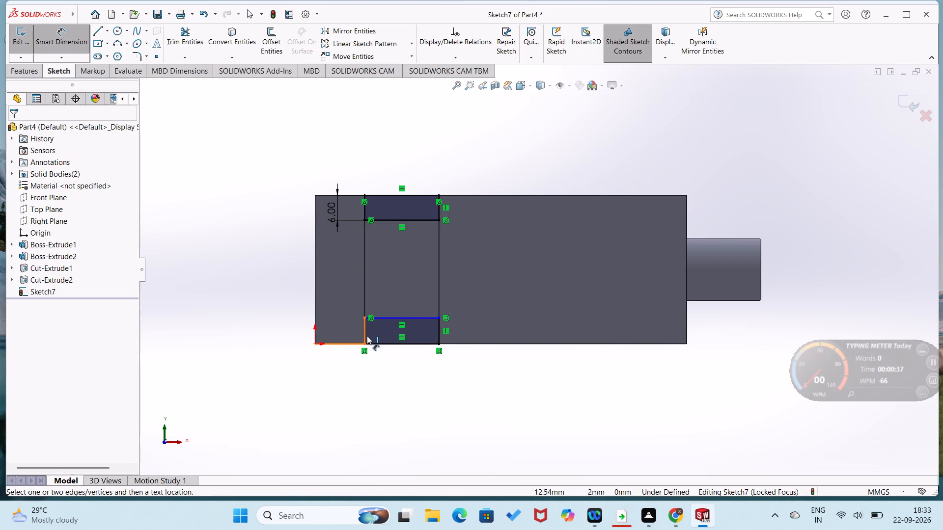
pyautogui.click(362, 333)
pyautogui.click(350, 332)
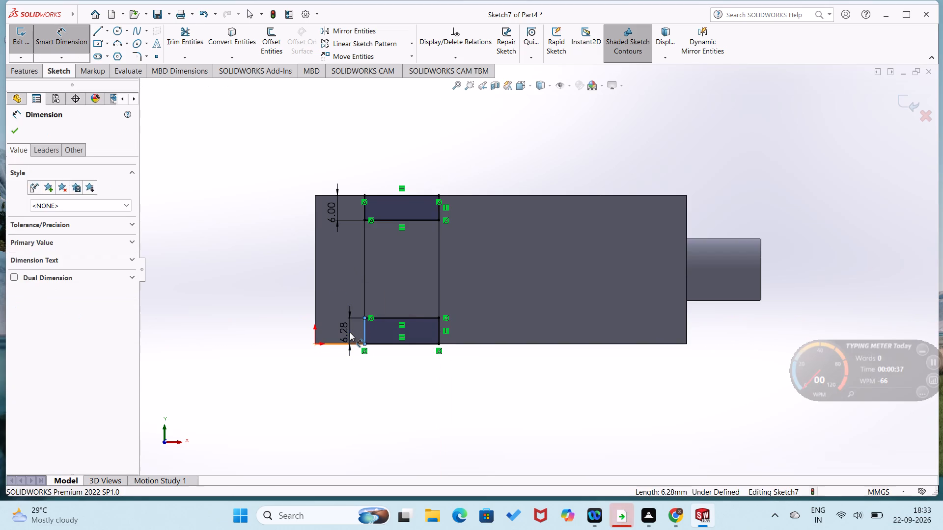
pyautogui.press('6')
pyautogui.press('Return')
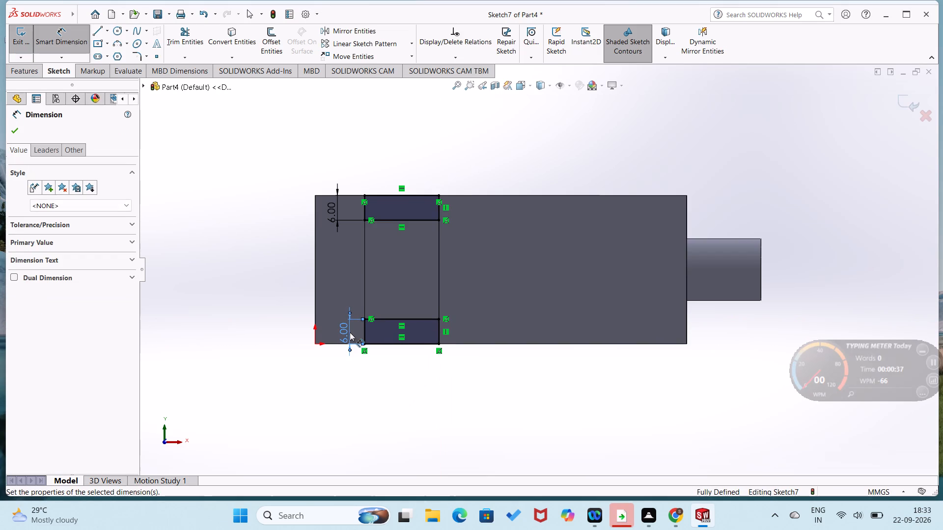
pyautogui.moveTo(280, 405); pyautogui.dragTo(285, 405)
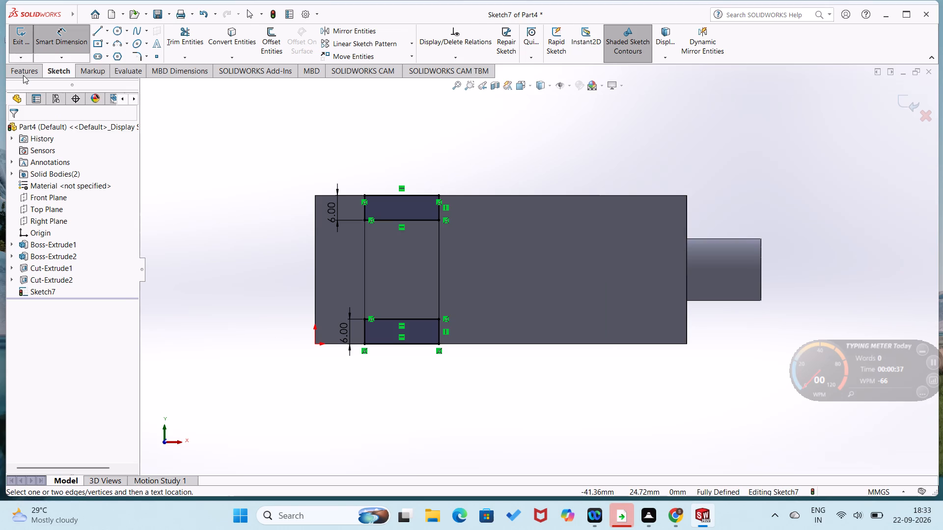
# Cut both rectangles through the notched neck with an Extruded Cut set to Through All.
pyautogui.click(23, 75)
pyautogui.click(172, 50)
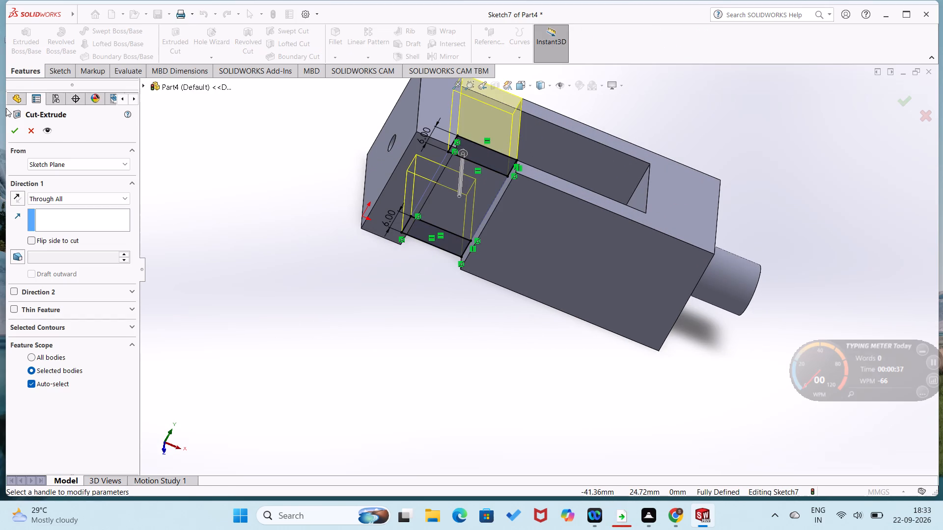
pyautogui.click(14, 129)
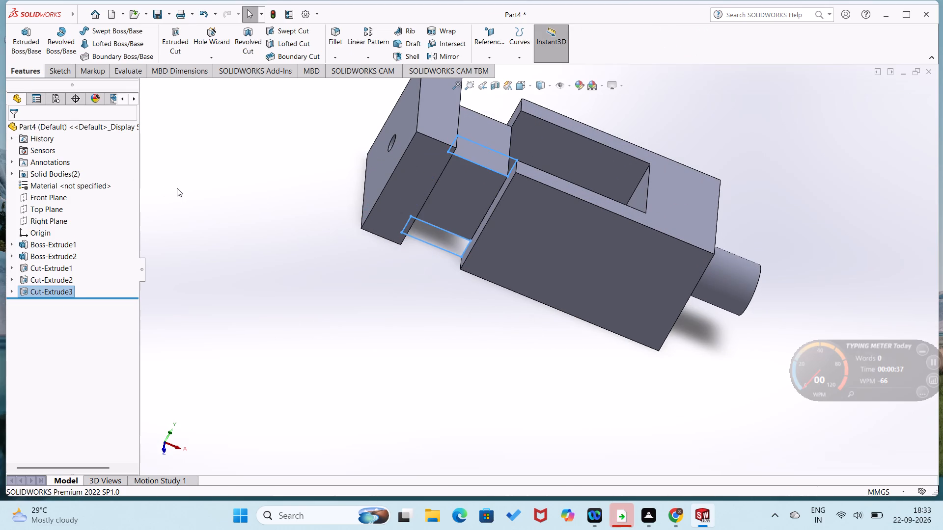
pyautogui.click(177, 188)
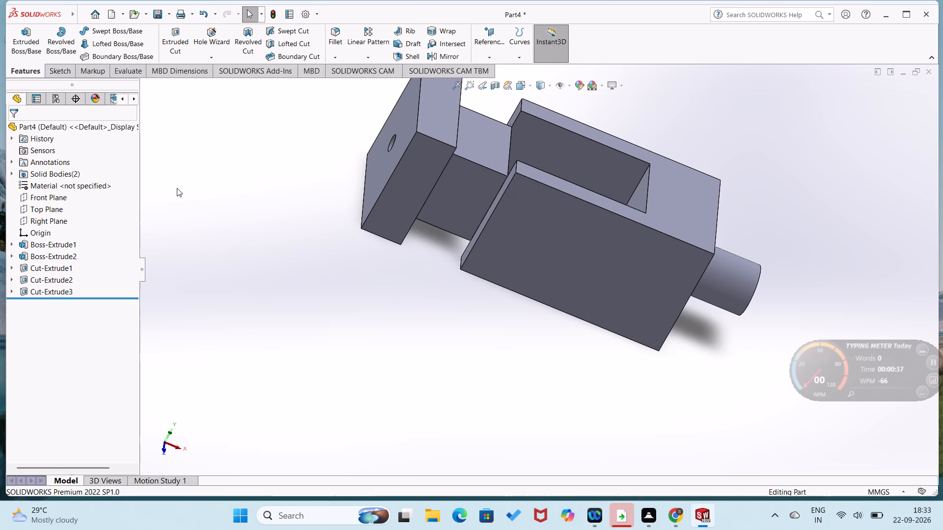
# Inspect the finished part in the front, back, left, right, top and isometric views.
pyautogui.hotkey('ctrl', '1')
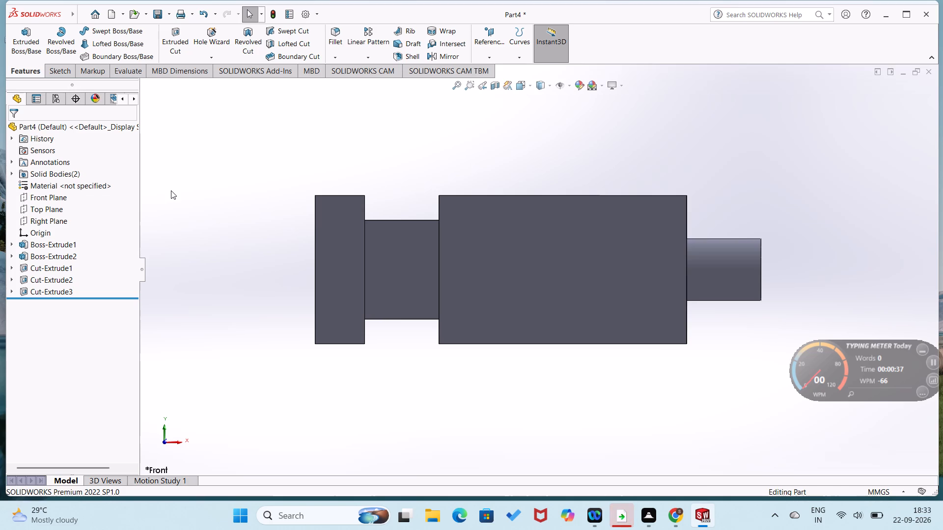
pyautogui.hotkey('ctrl', '2')
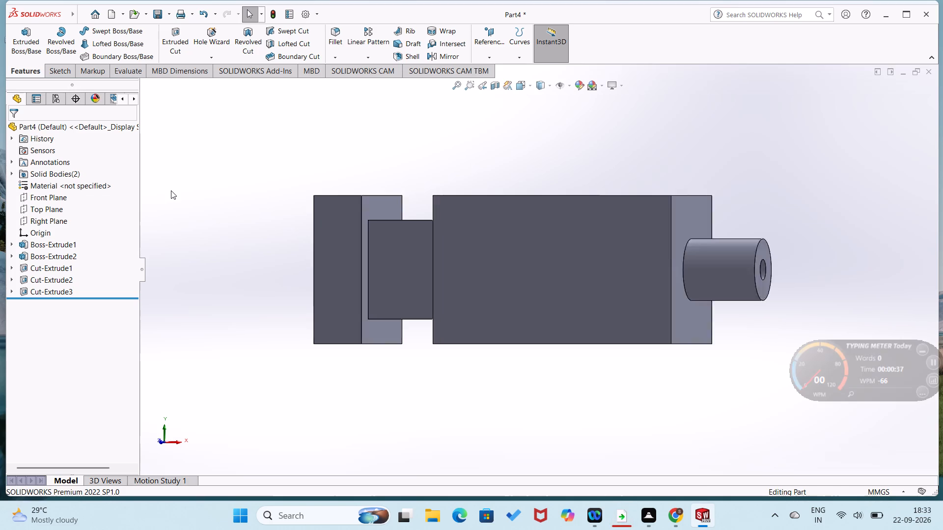
pyautogui.hotkey('ctrl', '3')
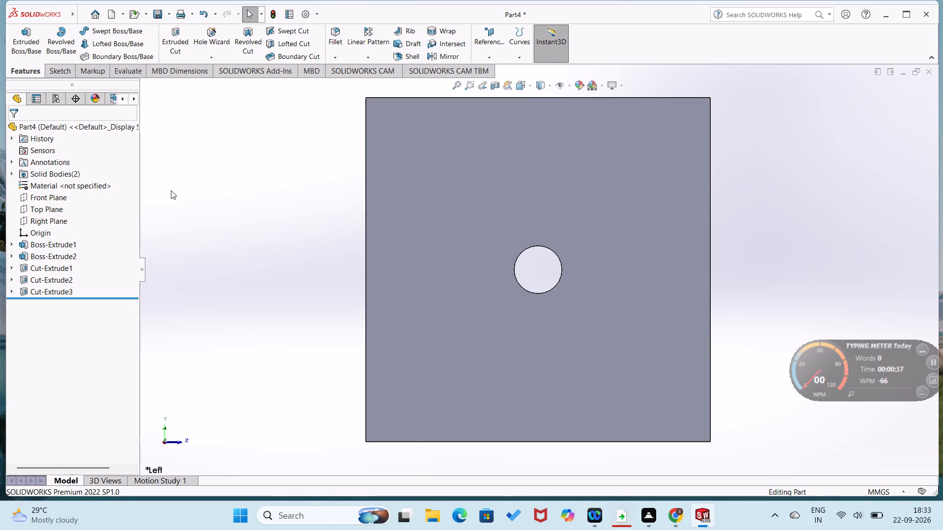
pyautogui.hotkey('ctrl', '4')
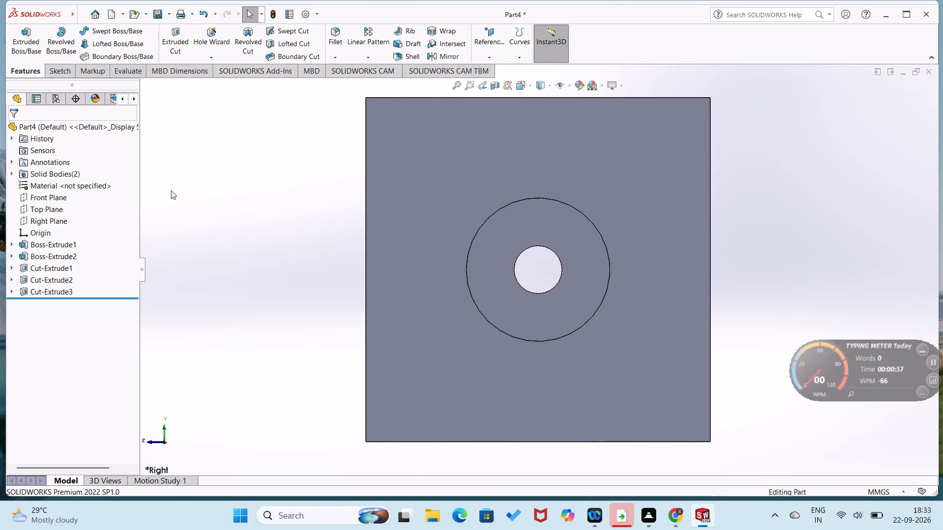
pyautogui.hotkey('ctrl', '5')
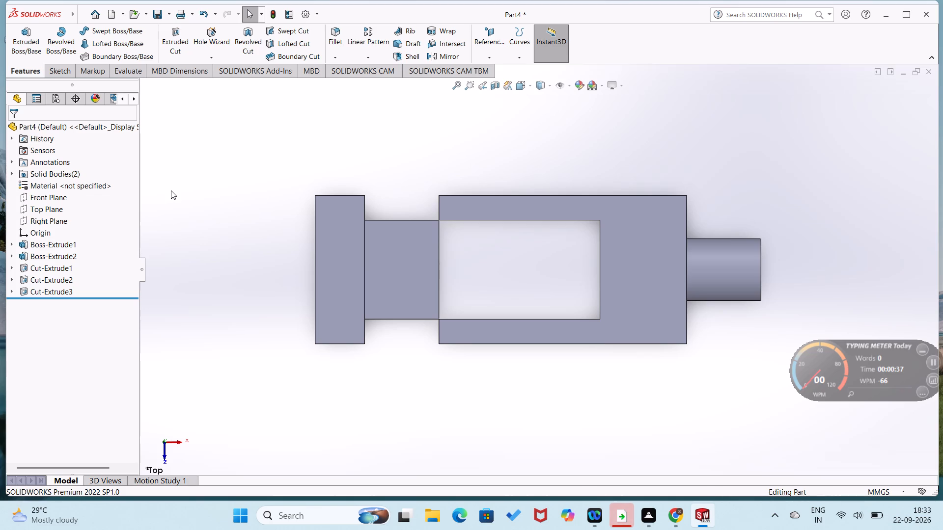
pyautogui.hotkey('ctrl', '7')
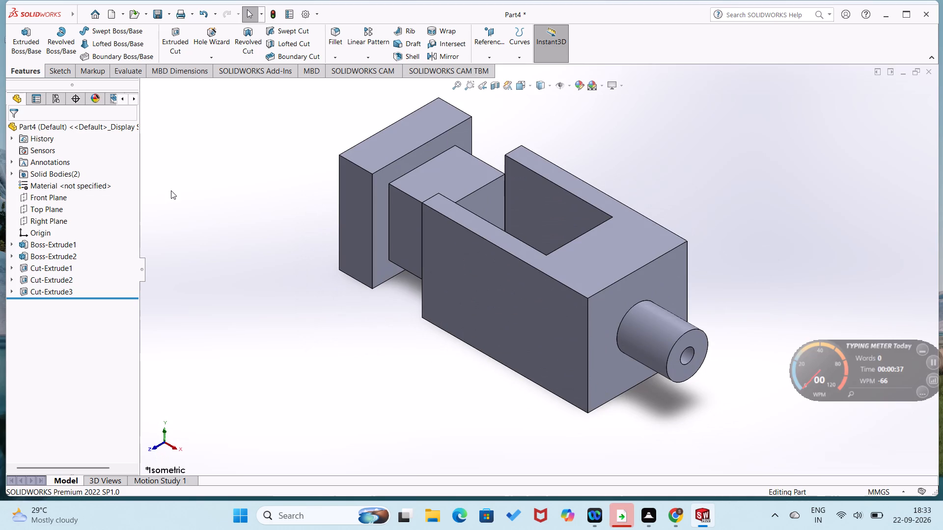
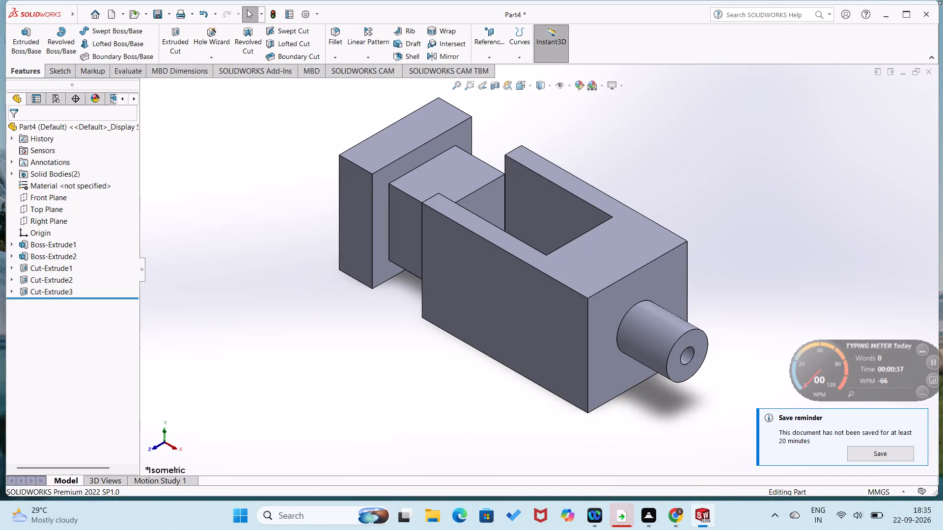
# Close the finished part document without saving its changes.
pyautogui.click(931, 68)
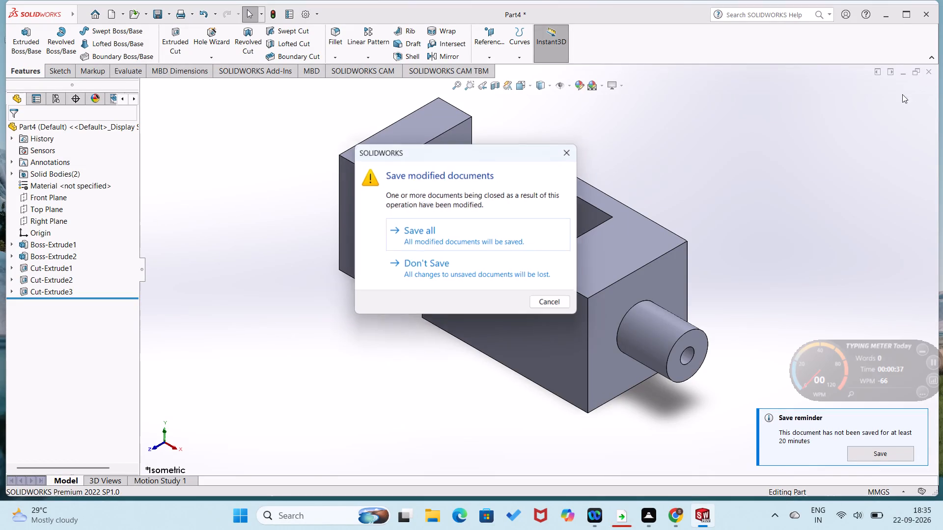
pyautogui.click(501, 280)
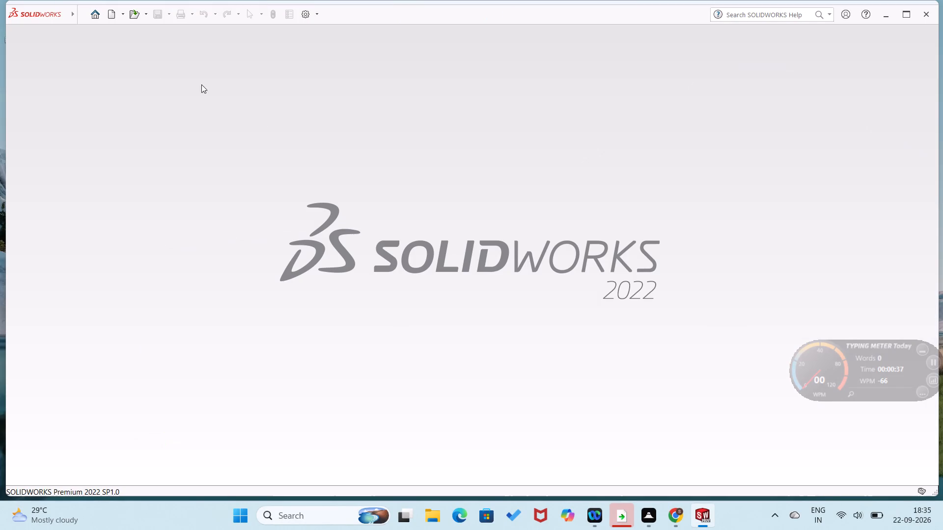
# Create a new part document.
pyautogui.click(96, 12)
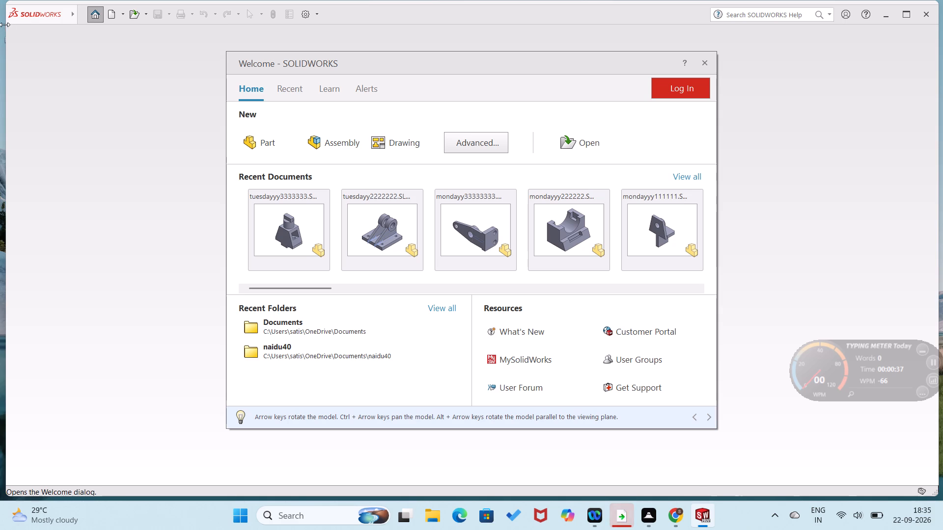
pyautogui.click(263, 152)
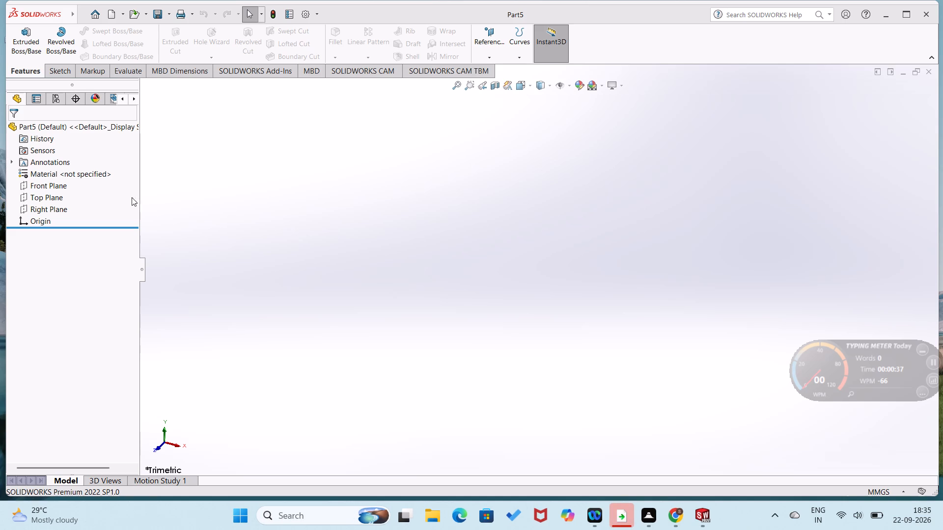
# Sketch a closed rectangle on the Top Plane, starting at the origin, about 99 mm wide and 54 mm high.
pyautogui.click(55, 201)
pyautogui.click(60, 187)
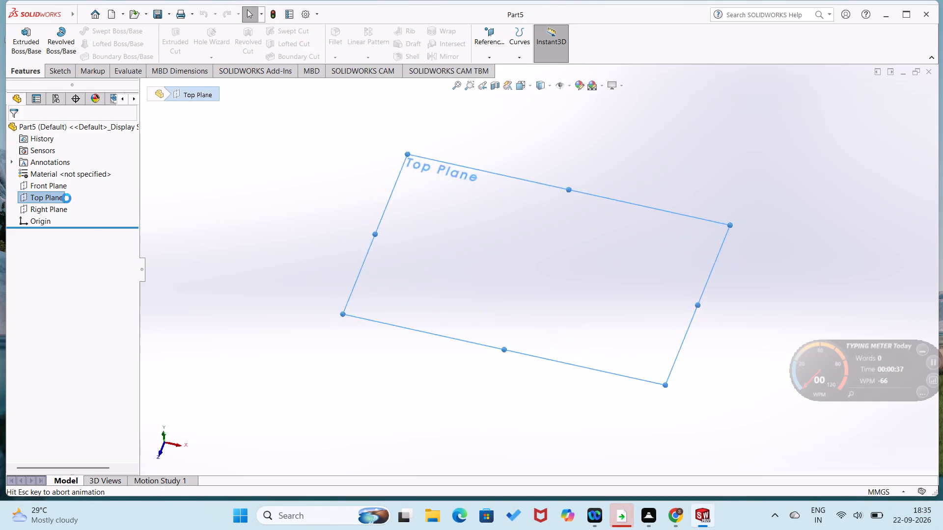
pyautogui.moveTo(316, 278); pyautogui.dragTo(178, 288, button='right')
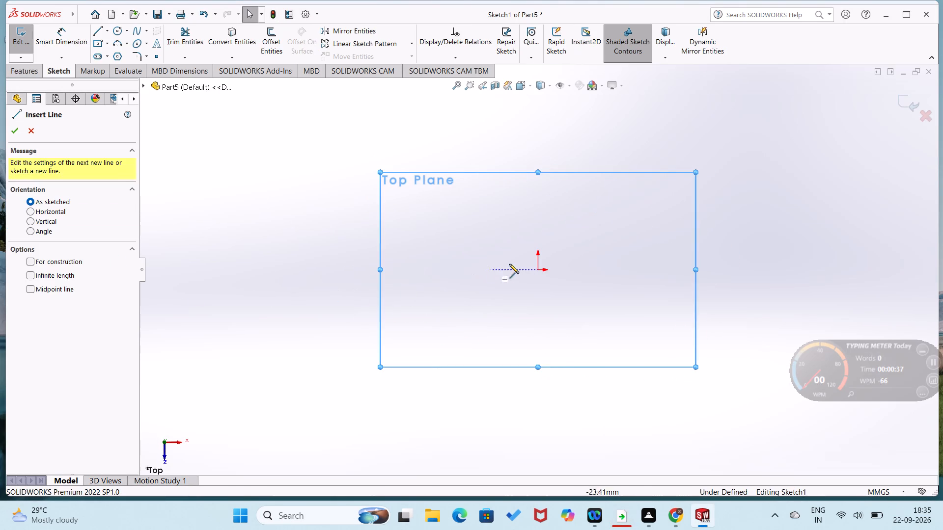
pyautogui.click(538, 268)
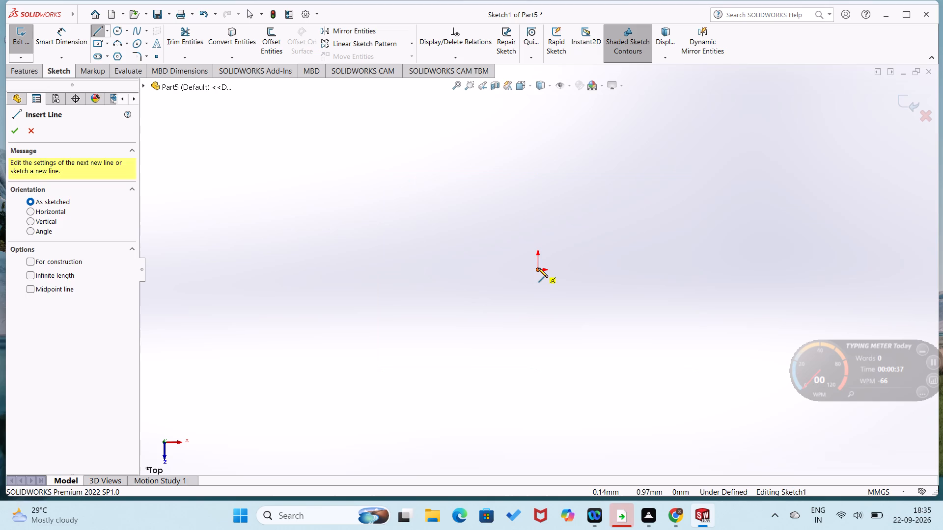
pyautogui.click(538, 174)
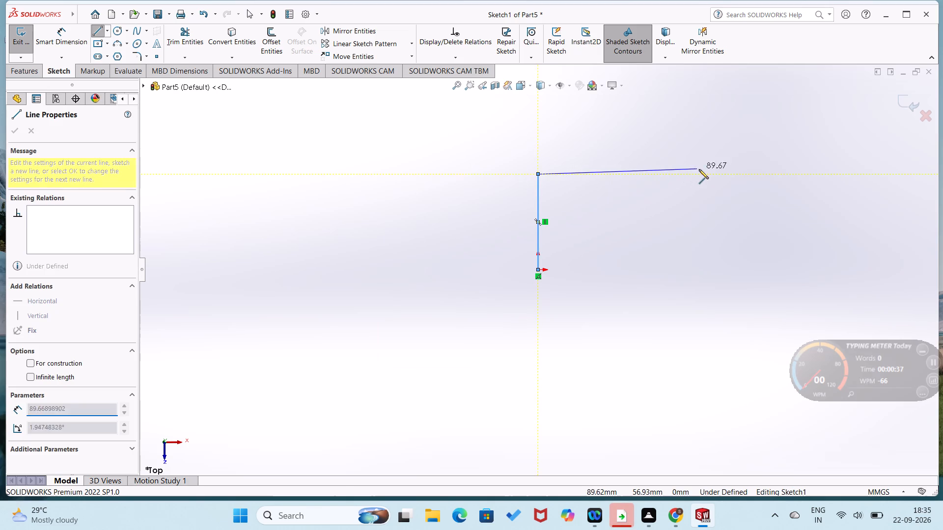
pyautogui.click(714, 173)
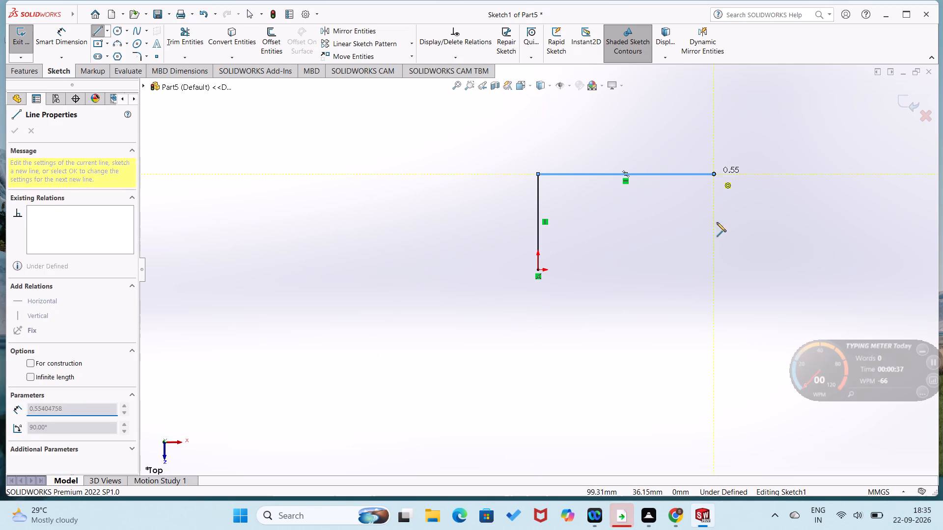
pyautogui.click(714, 272)
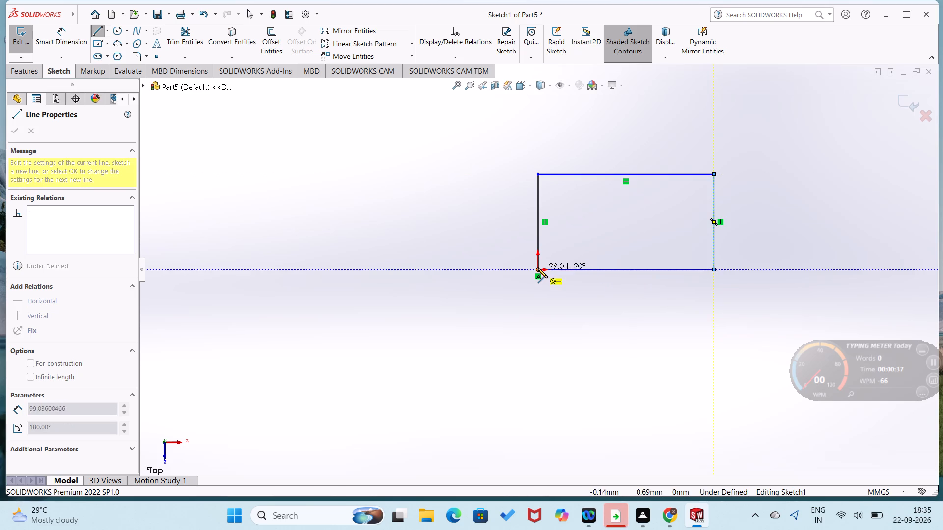
pyautogui.click(538, 268)
# Dimension the rectangle as 100 mm wide and 63 mm high.
pyautogui.moveTo(468, 330); pyautogui.dragTo(503, 167, button='right')
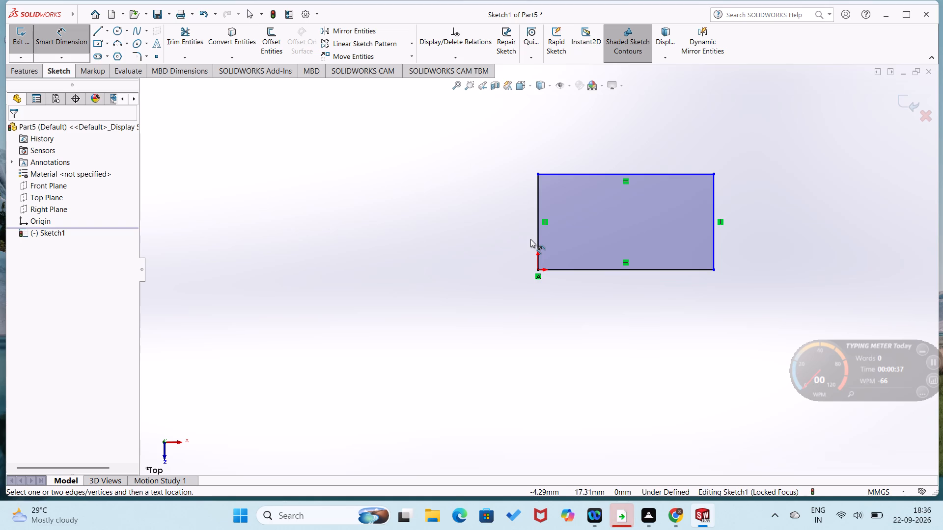
pyautogui.click(682, 269)
pyautogui.click(679, 287)
pyautogui.write('100')
pyautogui.press('Return')
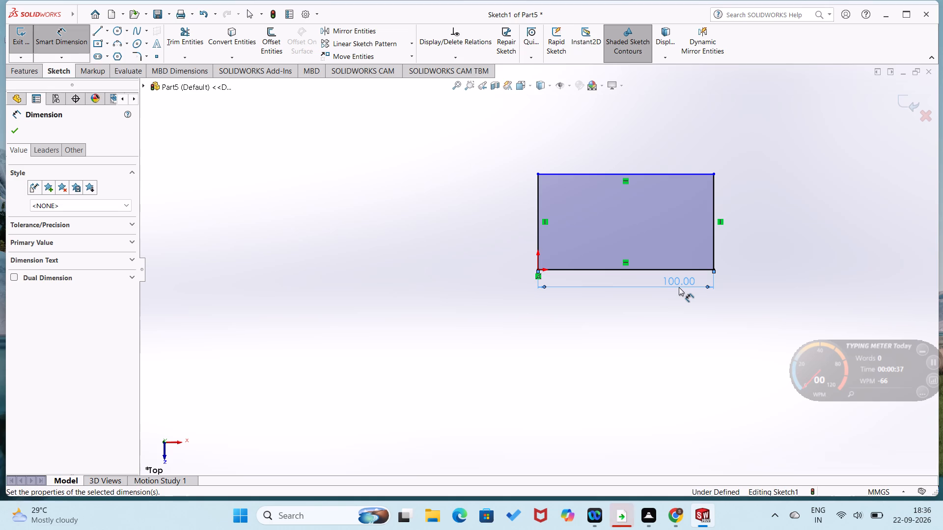
pyautogui.click(535, 212)
pyautogui.click(517, 209)
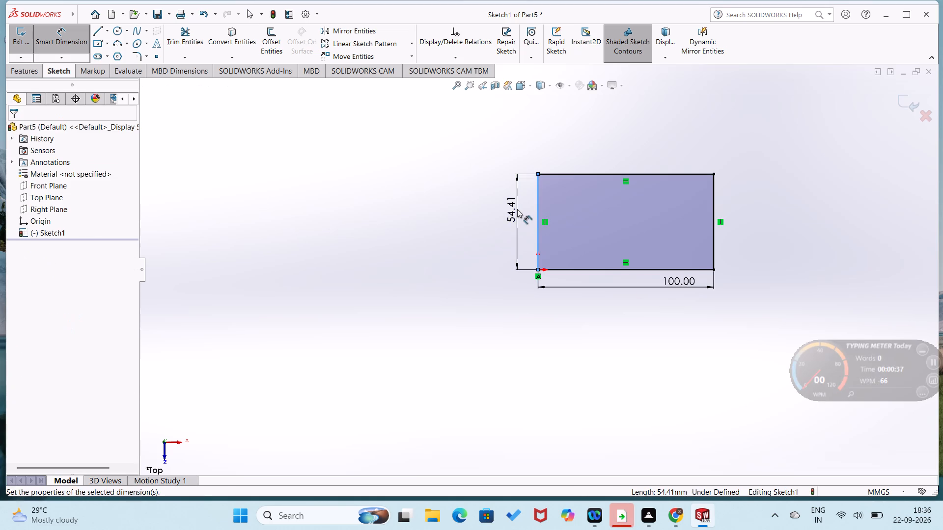
pyautogui.write('63')
pyautogui.press('Return')
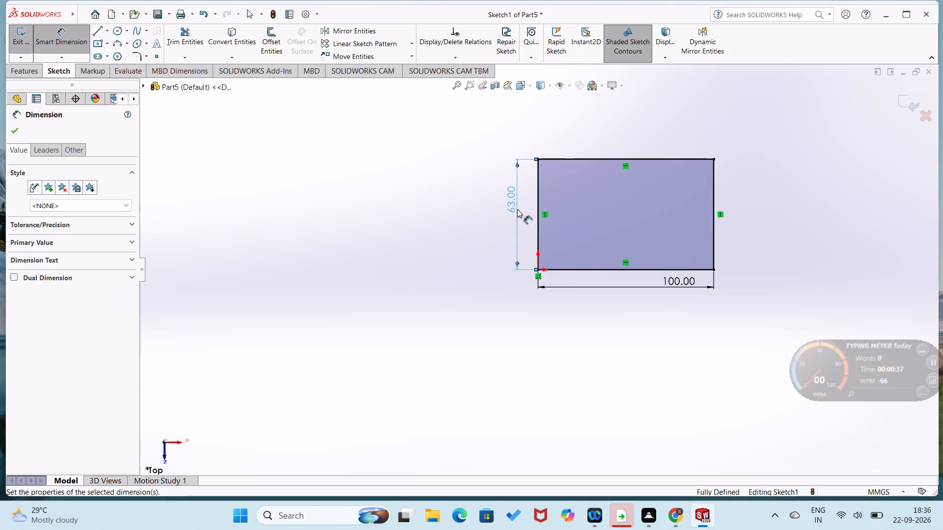
# Extrude the rectangle as a Blind boss 75 mm deep.
pyautogui.click(28, 76)
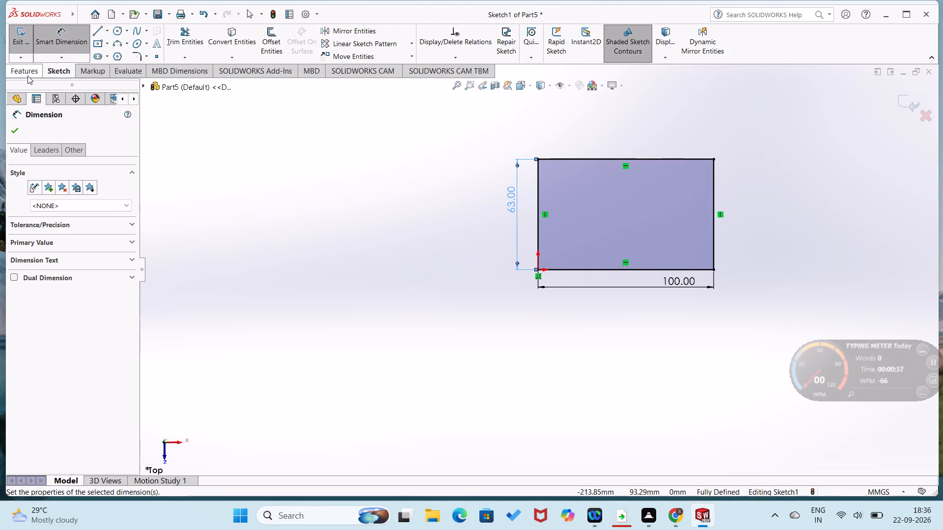
pyautogui.click(22, 41)
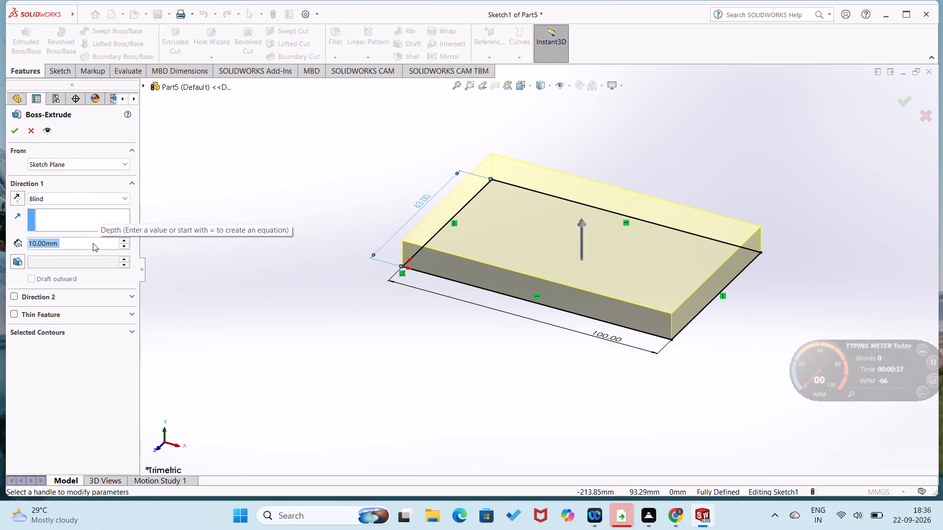
pyautogui.write('75')
pyautogui.press('Return')
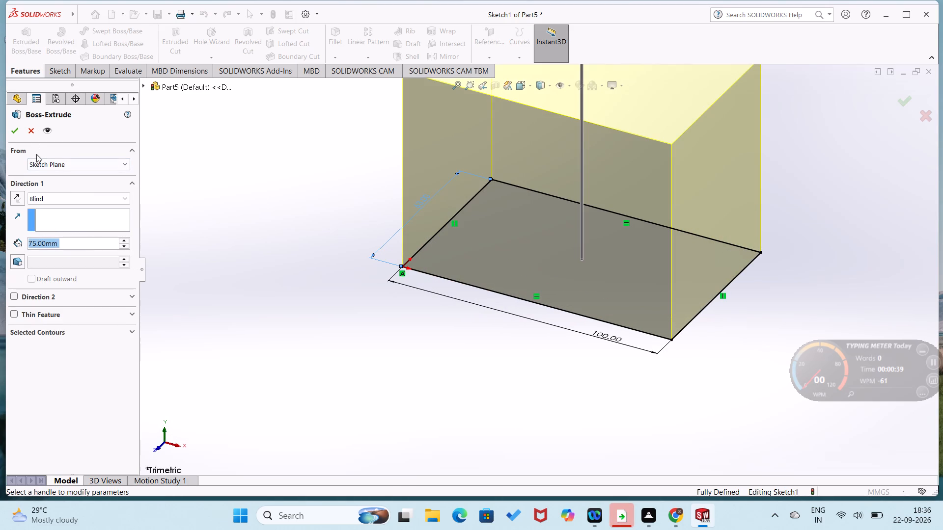
pyautogui.click(12, 130)
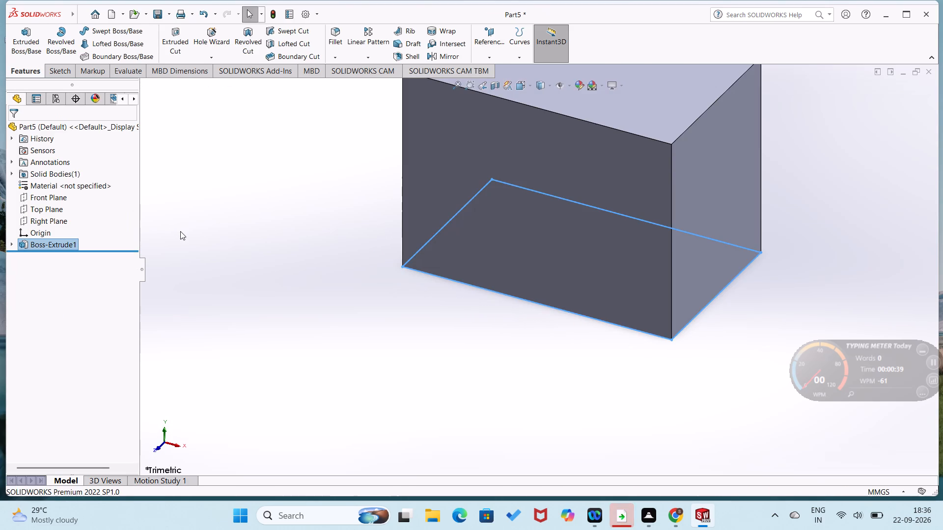
pyautogui.click(181, 232)
# Sketch a closed rectangle about 45 mm wide and 34 mm high on the block's front face, along its upper edge.
pyautogui.scroll(2, 181, 232)
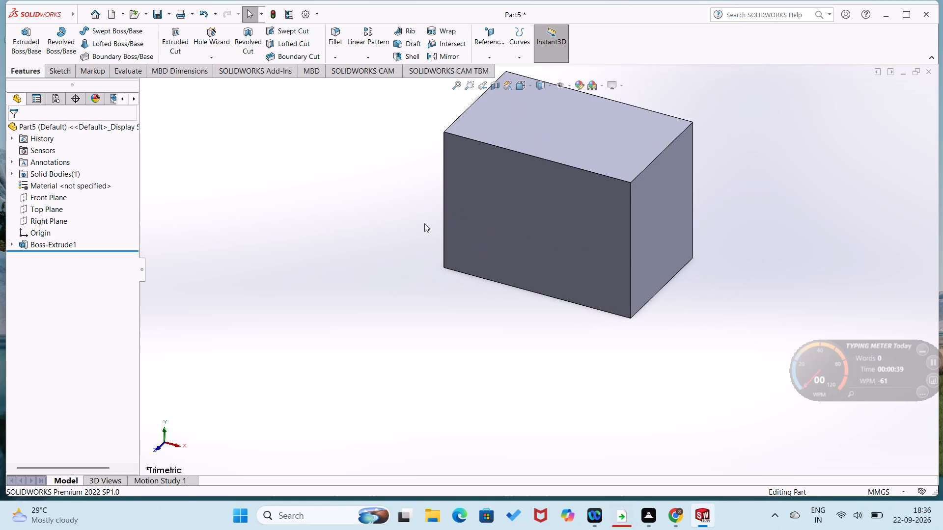
pyautogui.rightClick(512, 219)
pyautogui.click(536, 208)
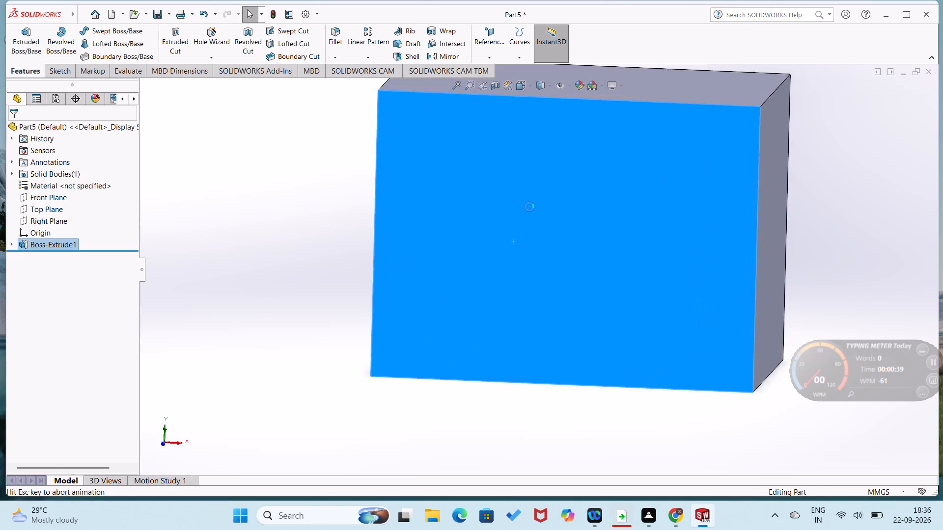
pyautogui.click(248, 226)
pyautogui.moveTo(264, 191); pyautogui.dragTo(217, 215, button='right')
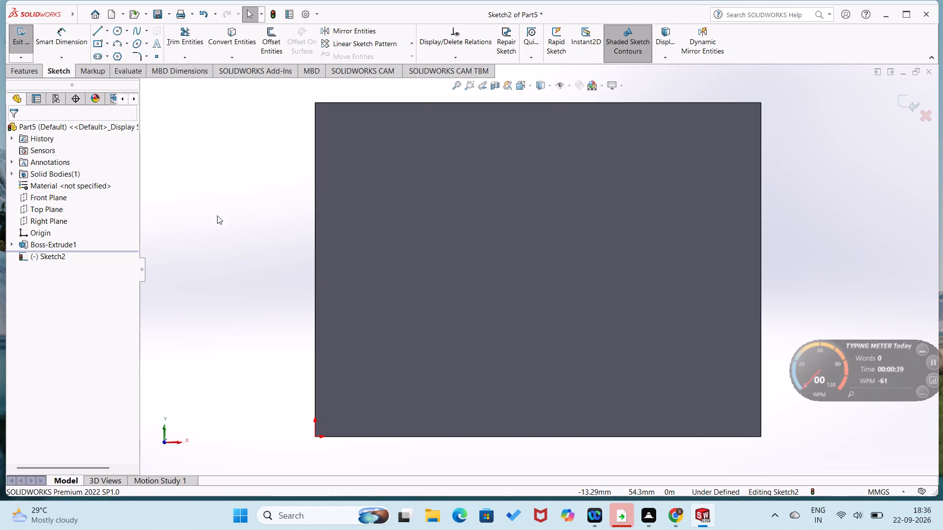
pyautogui.moveTo(217, 215); pyautogui.dragTo(210, 220, button='right')
pyautogui.click(423, 101)
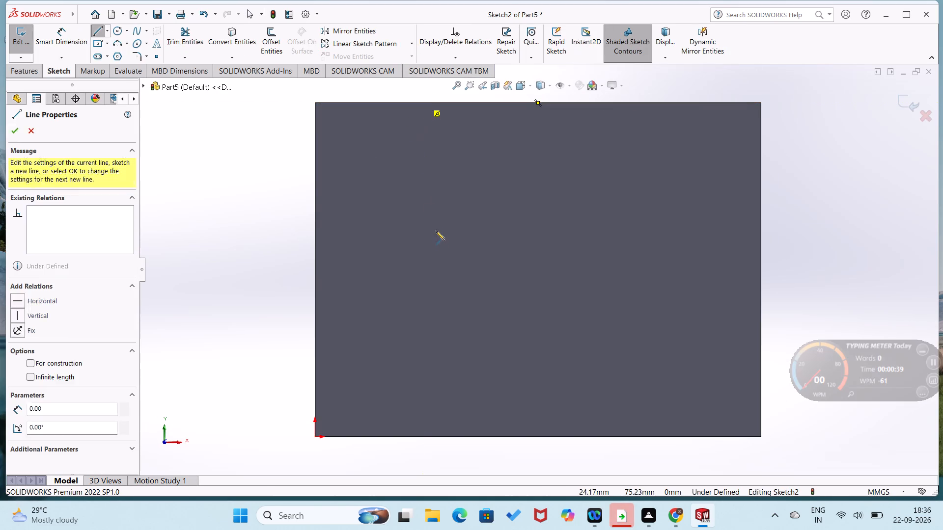
pyautogui.click(421, 255)
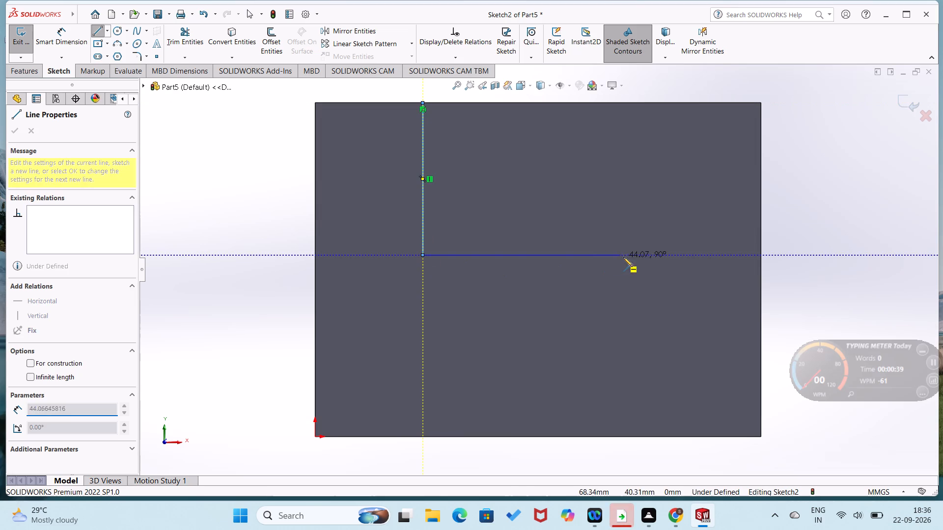
pyautogui.click(624, 257)
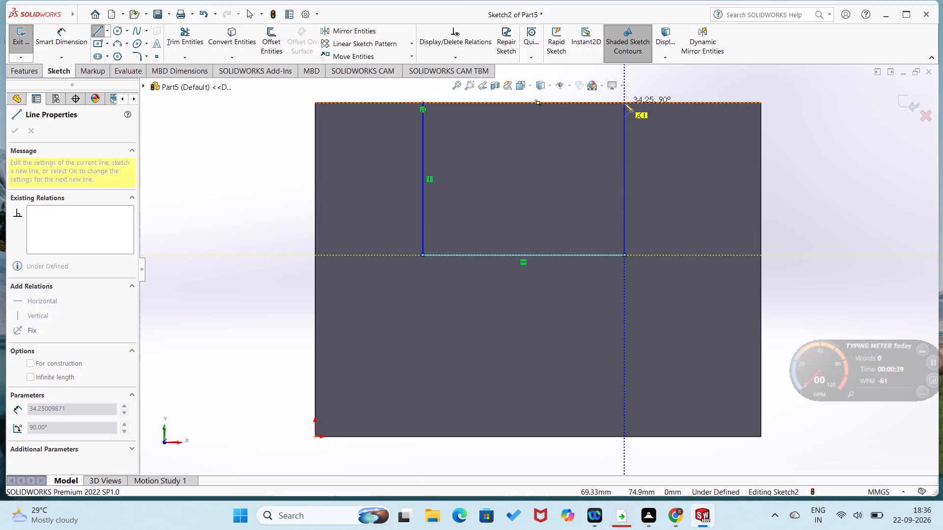
pyautogui.click(624, 103)
pyautogui.click(423, 101)
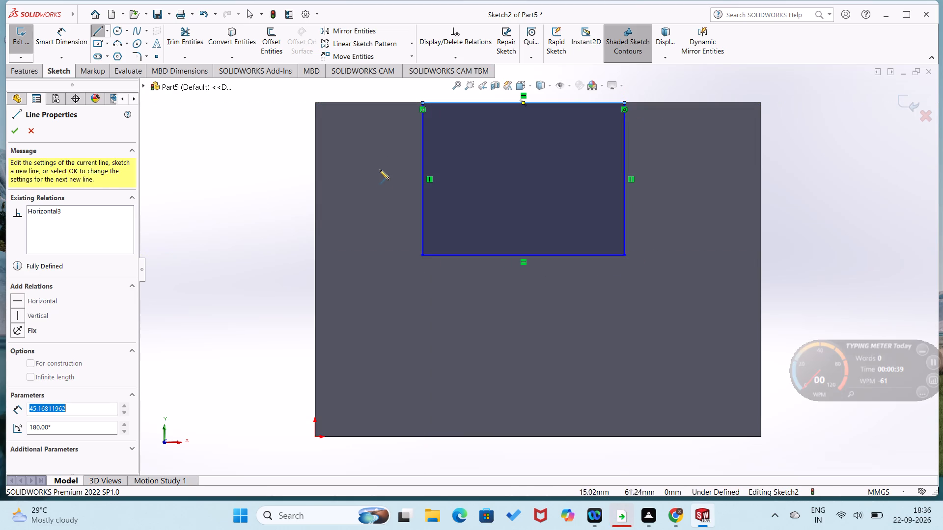
# Dimension the front-face rectangle's height as 38 mm.
pyautogui.moveTo(361, 199); pyautogui.dragTo(382, 98, button='right')
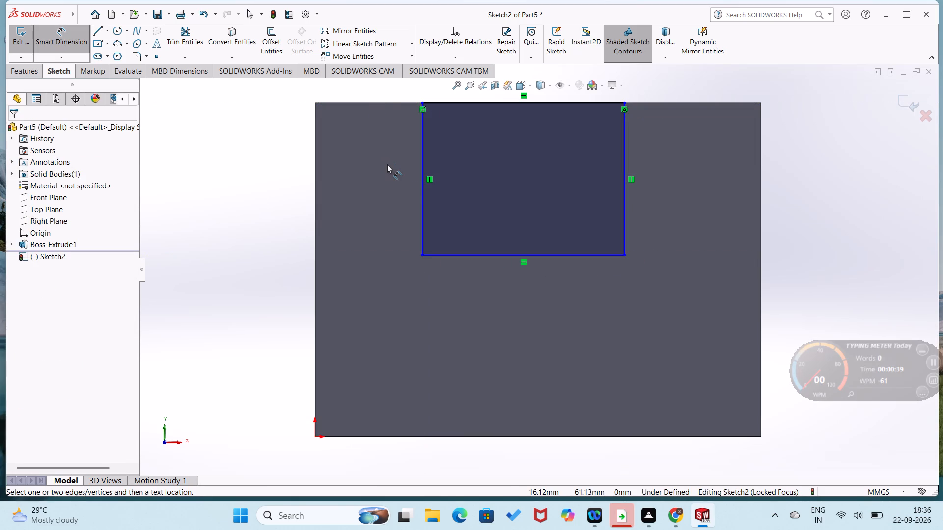
pyautogui.click(420, 186)
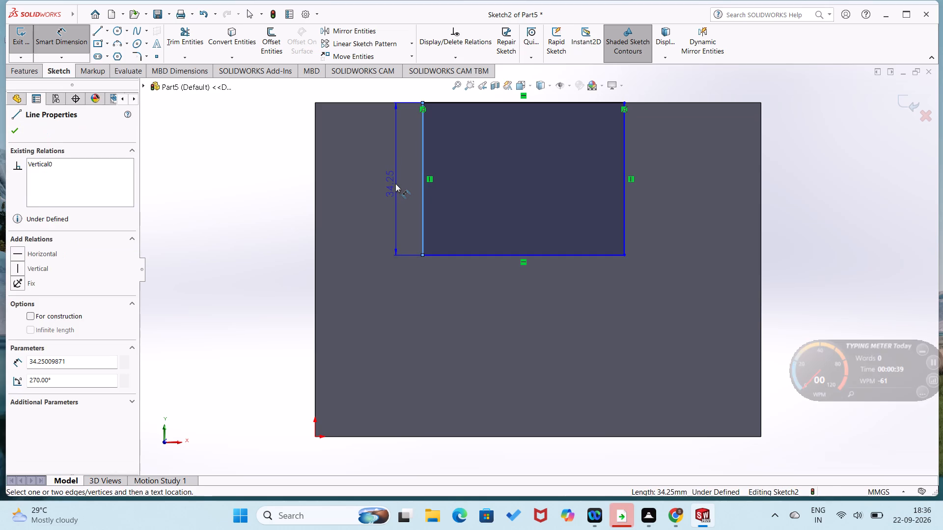
pyautogui.click(395, 184)
pyautogui.write('38')
pyautogui.press('Return')
# Dimension the rectangle's two vertical sides as 25 mm from the block's left and right edges.
pyautogui.scroll(1, 395, 184)
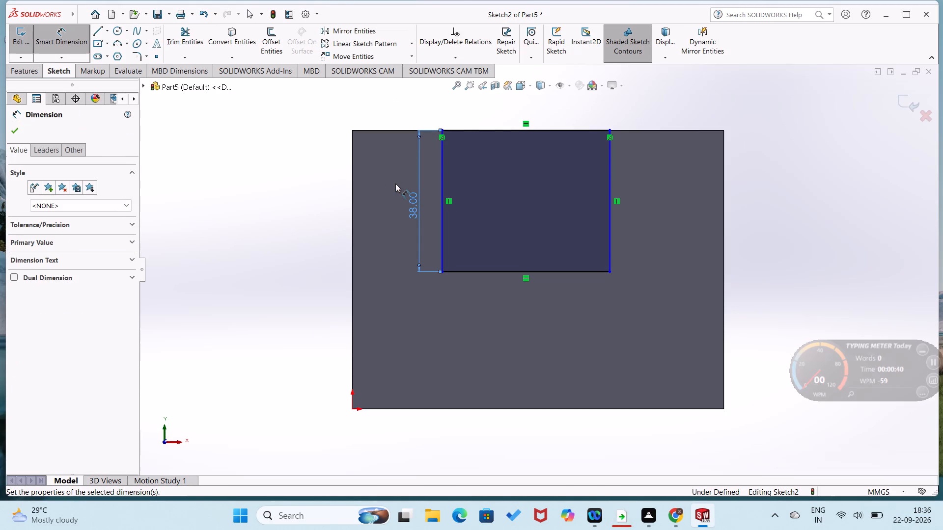
pyautogui.click(353, 130)
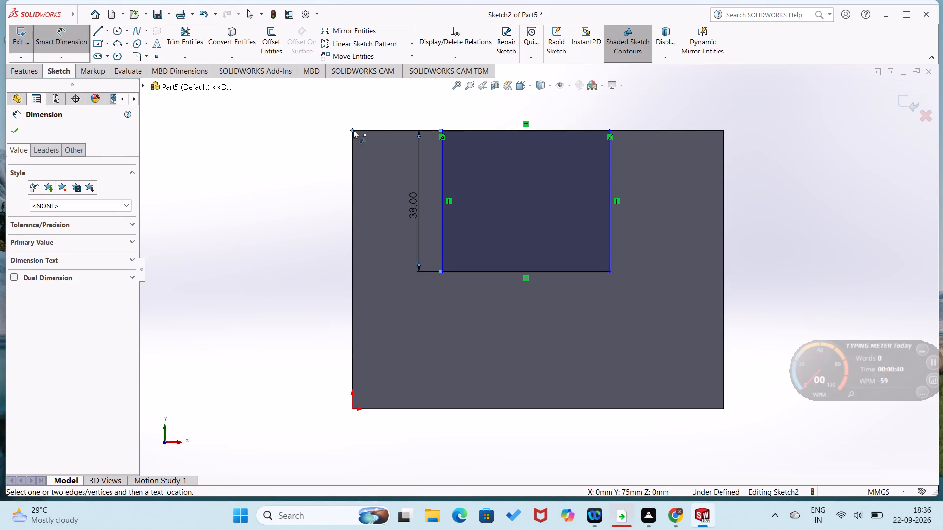
pyautogui.click(442, 128)
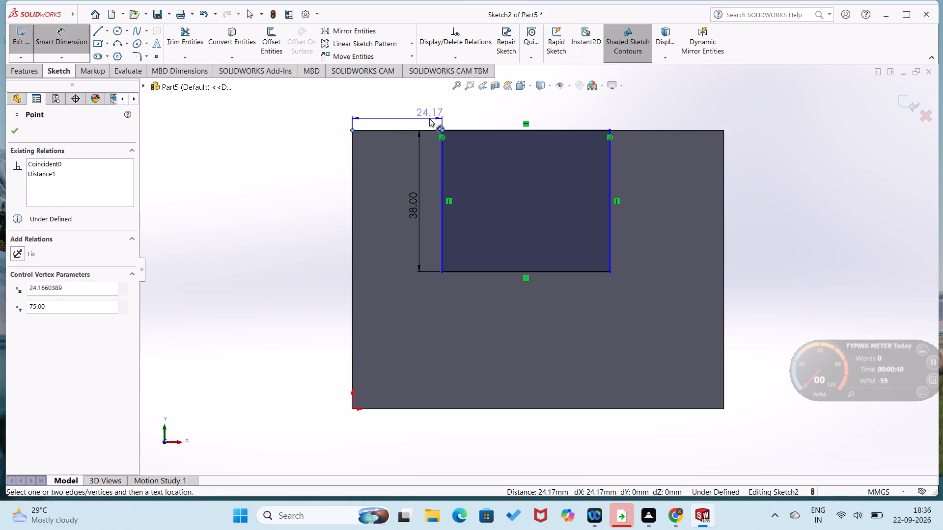
pyautogui.click(429, 118)
pyautogui.write('25')
pyautogui.press('Return')
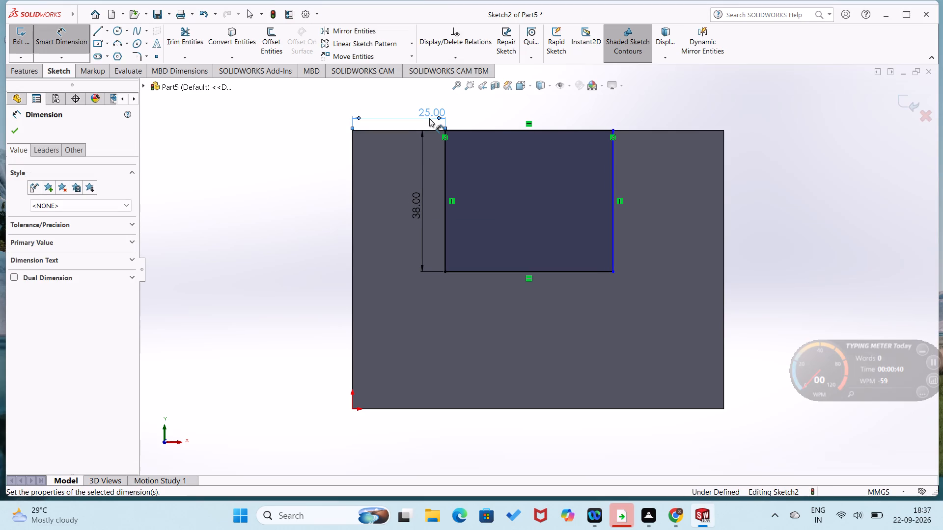
pyautogui.click(724, 141)
pyautogui.click(612, 192)
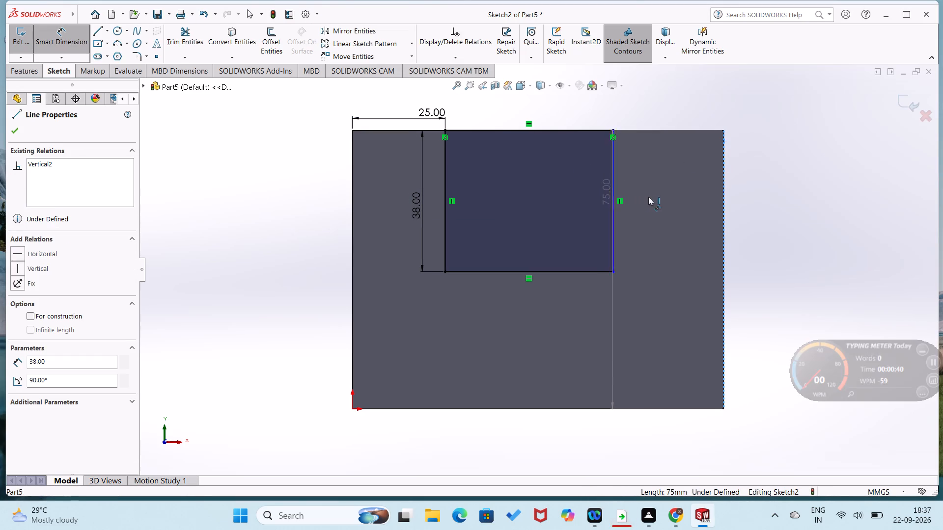
pyautogui.click(663, 193)
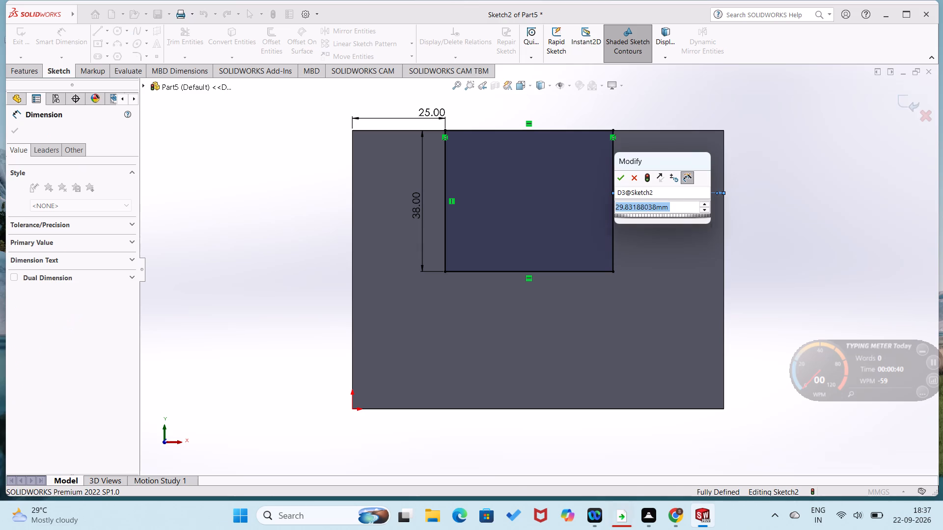
pyautogui.write('25')
pyautogui.press('Return')
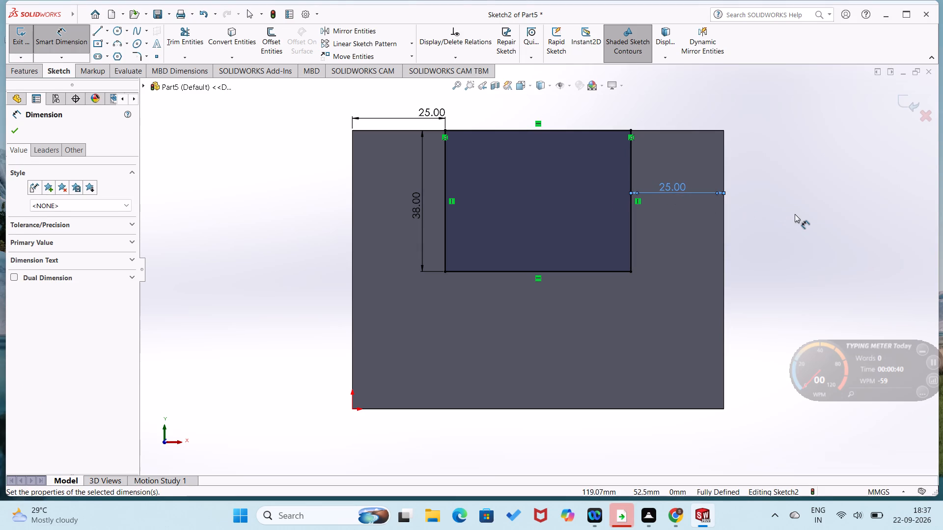
pyautogui.click(795, 214)
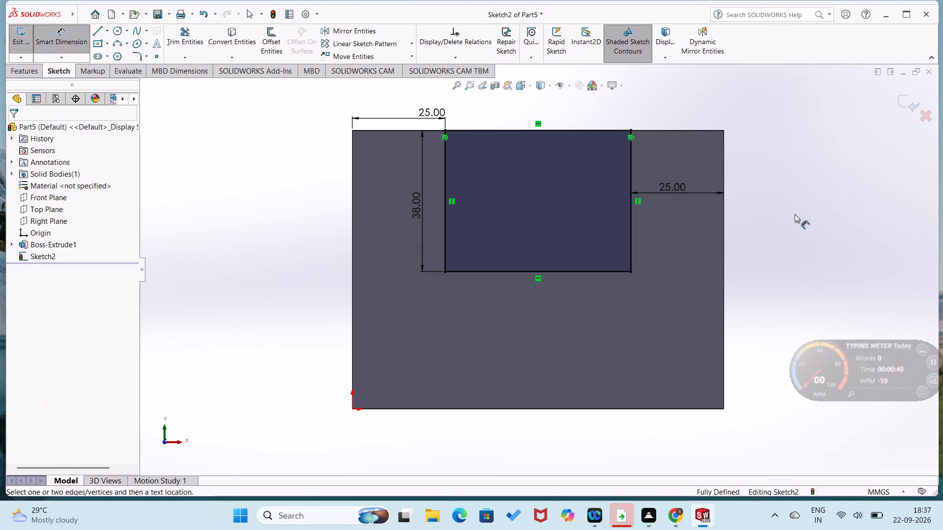
# Extrude-cut the front-face rectangle as a Blind cut 19 mm deep into the block.
pyautogui.click(31, 73)
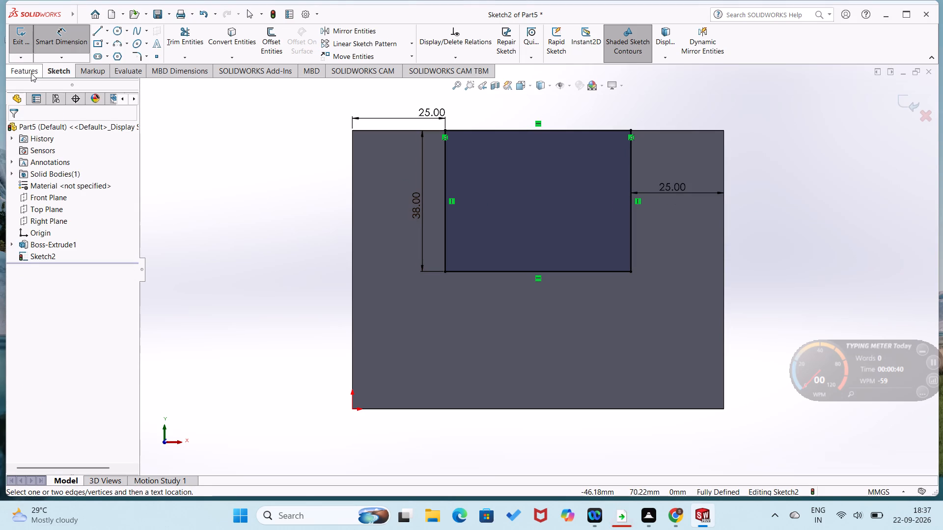
pyautogui.click(167, 37)
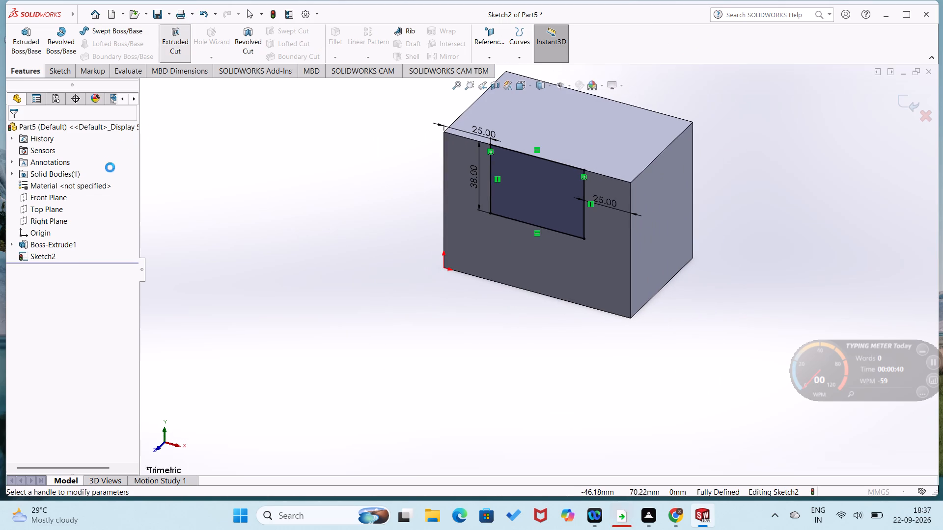
pyautogui.press('1')
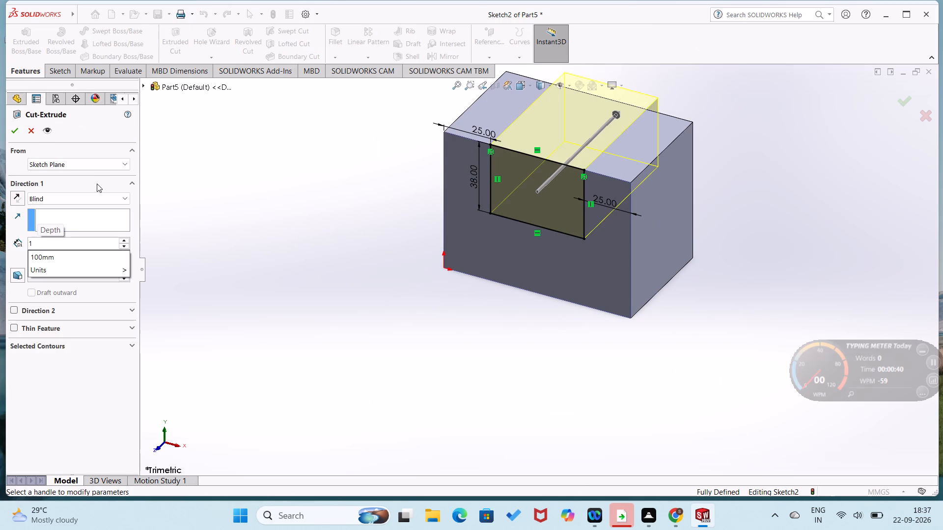
pyautogui.press('9')
pyautogui.press('Return')
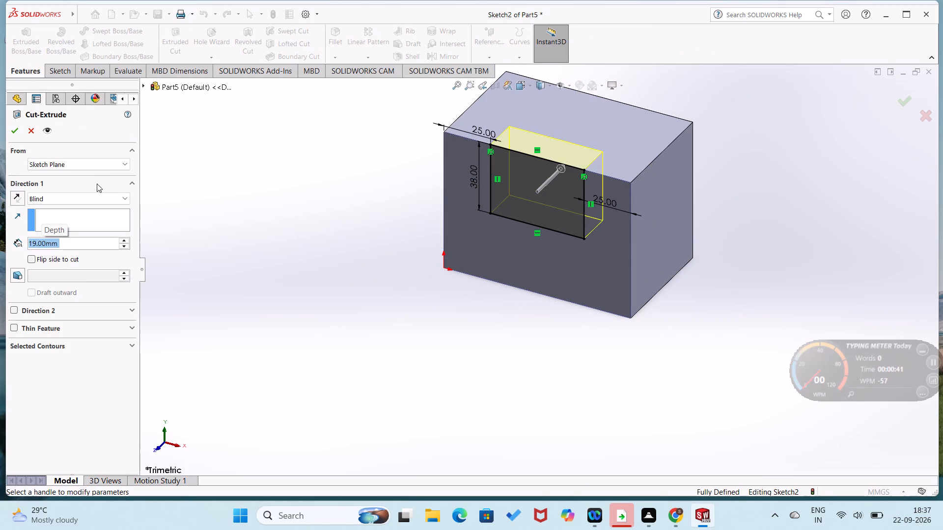
pyautogui.click(14, 135)
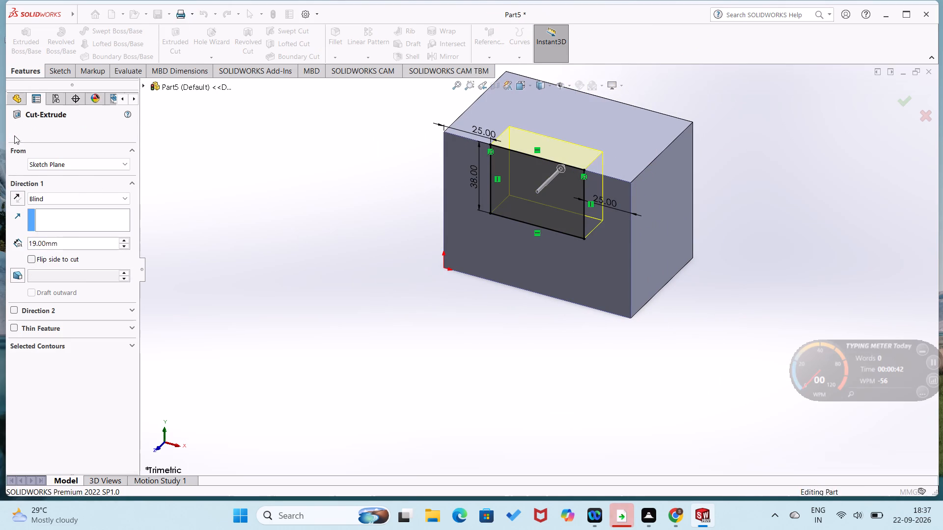
pyautogui.click(259, 248)
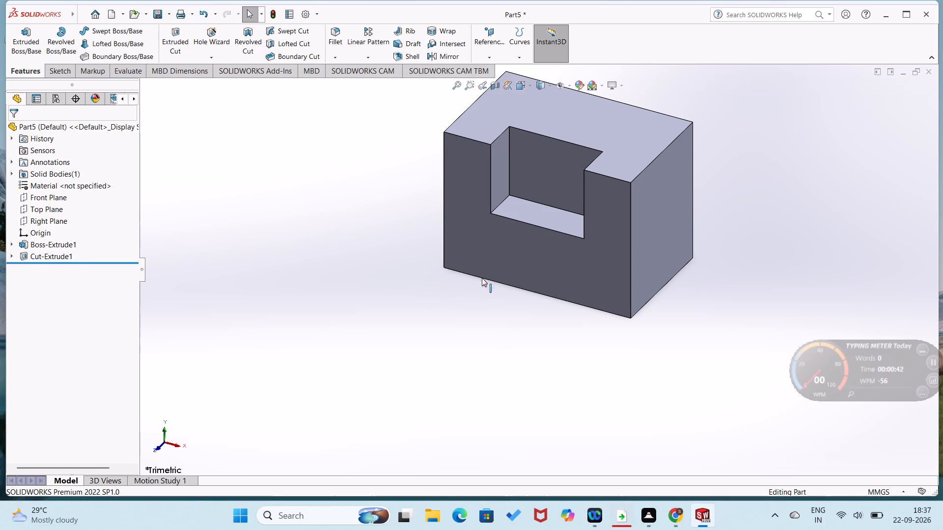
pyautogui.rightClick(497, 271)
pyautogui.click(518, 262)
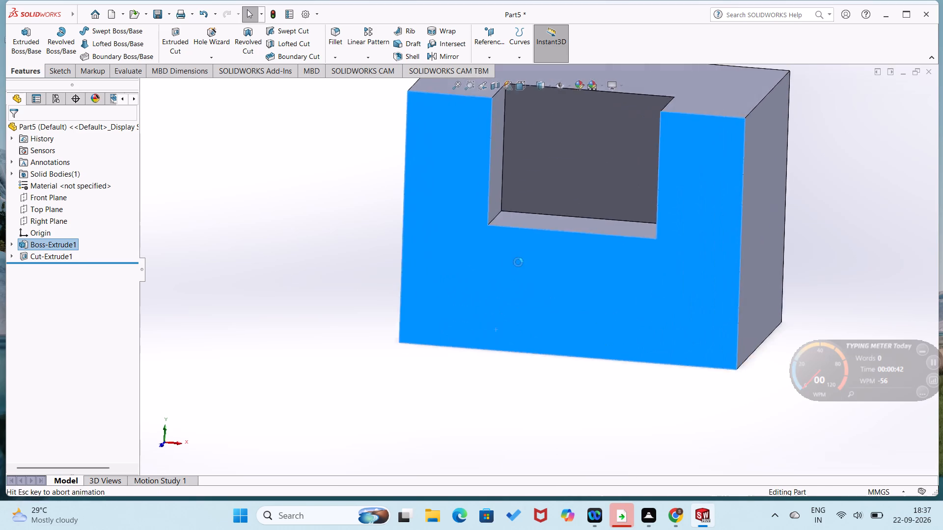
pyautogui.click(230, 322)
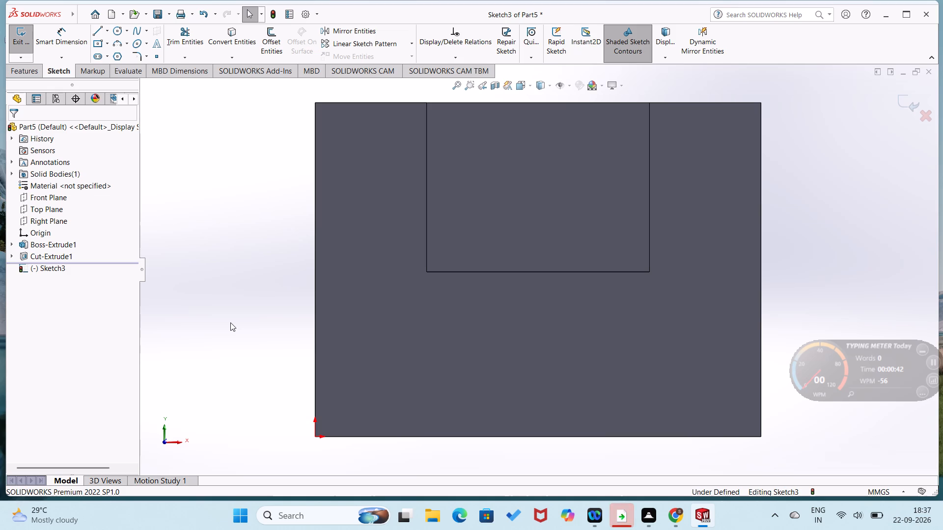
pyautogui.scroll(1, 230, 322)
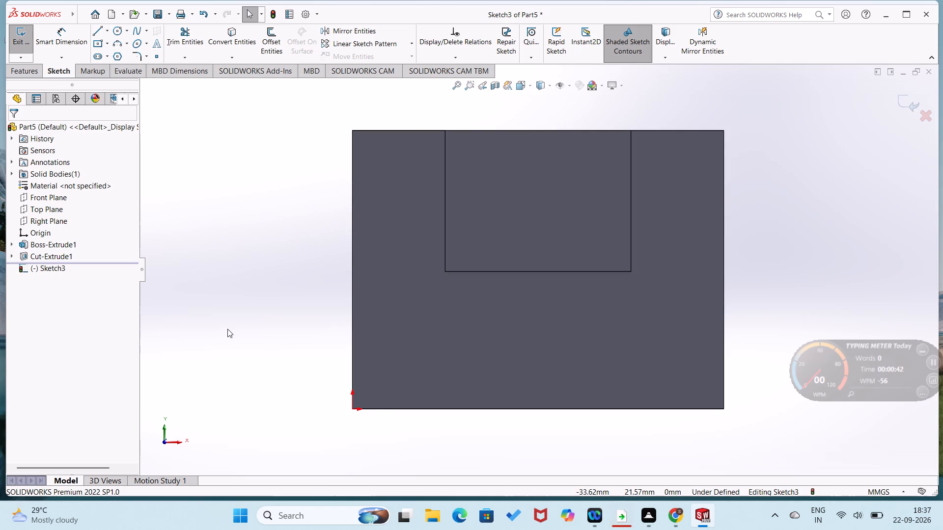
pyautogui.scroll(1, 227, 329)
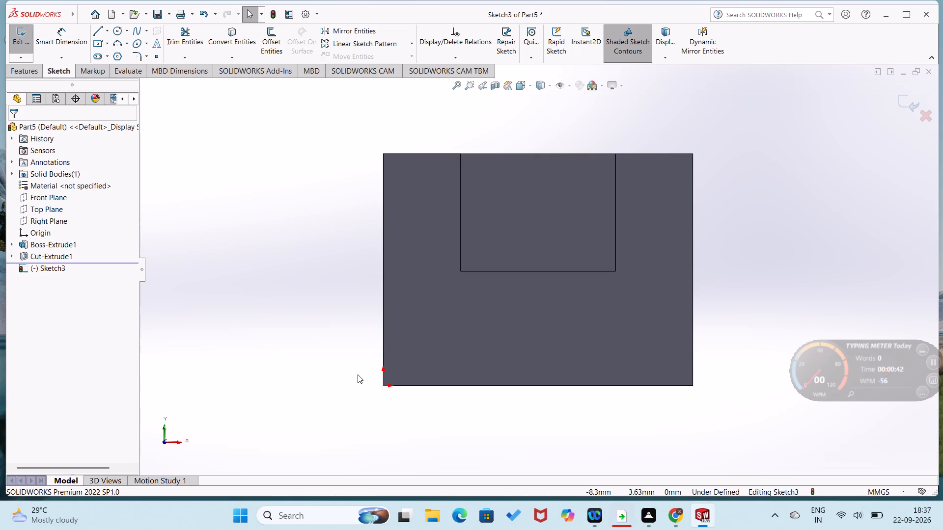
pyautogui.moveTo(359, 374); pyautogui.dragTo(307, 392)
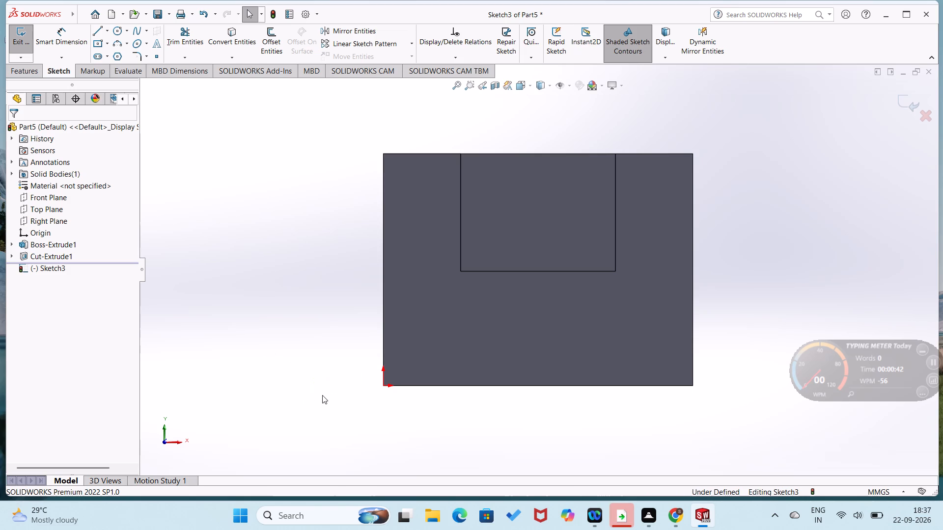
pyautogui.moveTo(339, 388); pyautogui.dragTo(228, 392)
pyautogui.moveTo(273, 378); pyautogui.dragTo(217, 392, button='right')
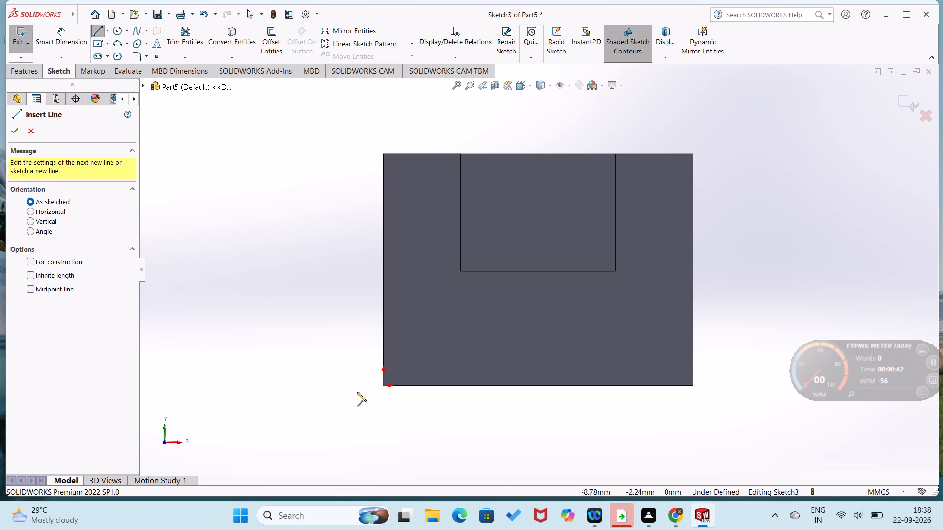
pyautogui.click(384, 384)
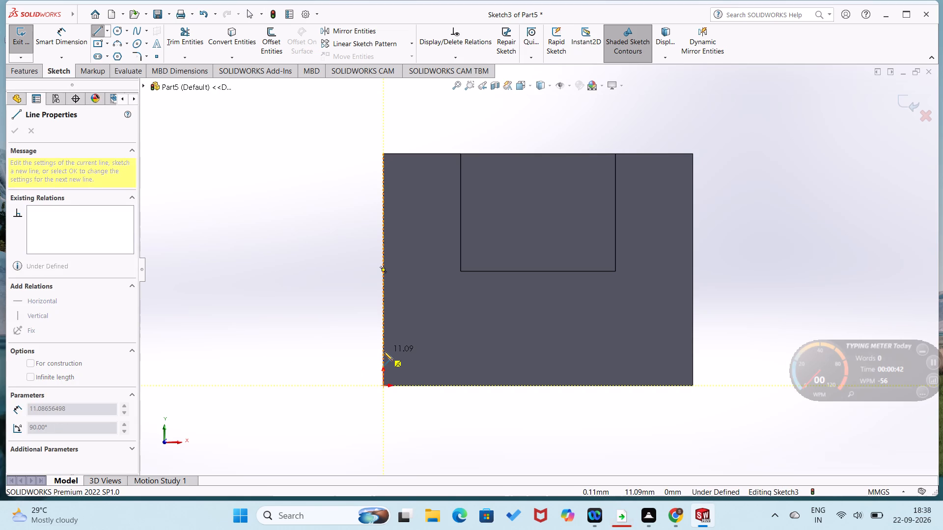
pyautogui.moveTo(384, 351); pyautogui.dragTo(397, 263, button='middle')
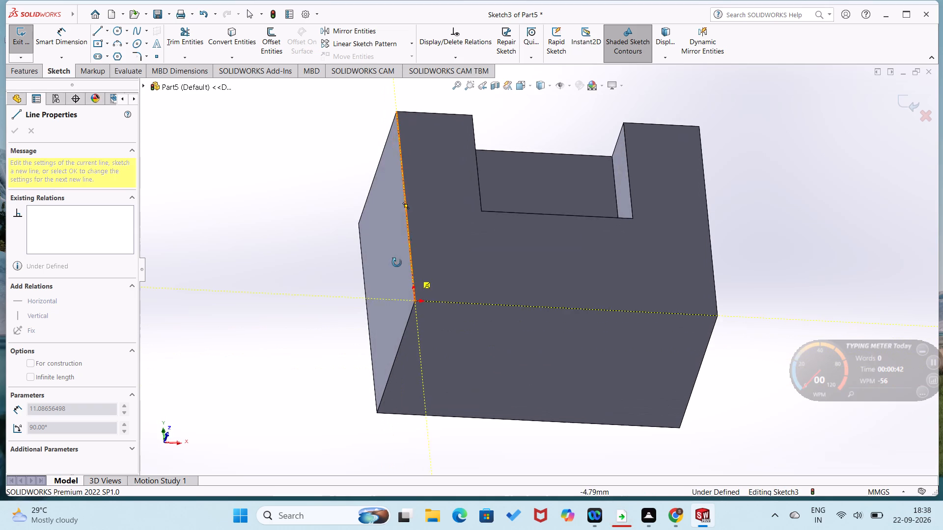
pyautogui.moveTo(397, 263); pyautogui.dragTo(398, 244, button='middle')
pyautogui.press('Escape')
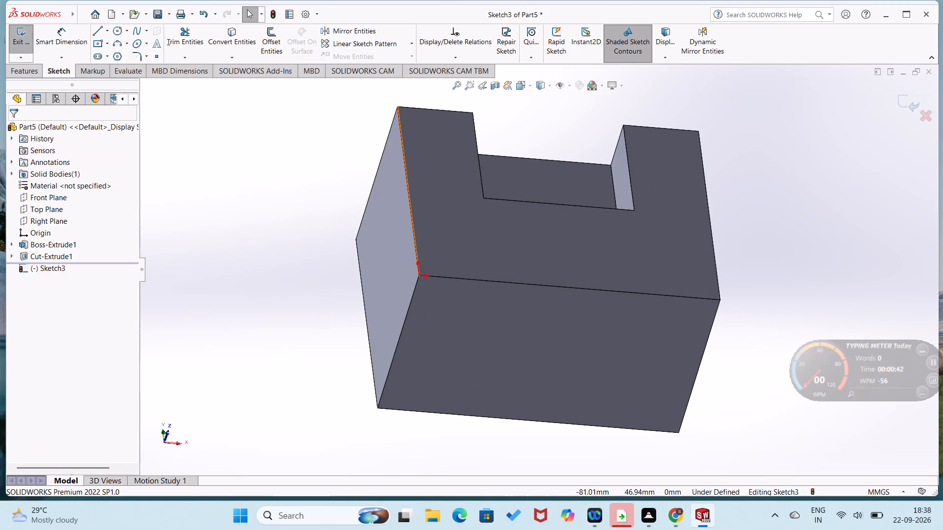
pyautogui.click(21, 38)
# On the block's bottom face, sketch a rectangle about 21 mm wide and 18 mm high from the origin corner, extending outward beyond the front edge.
pyautogui.rightClick(509, 315)
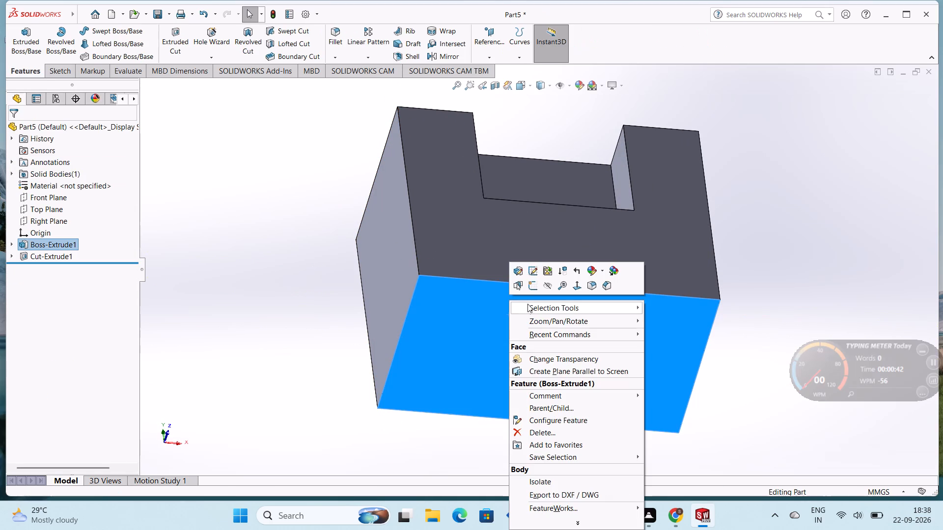
pyautogui.click(531, 286)
pyautogui.click(246, 292)
pyautogui.scroll(1, 246, 292)
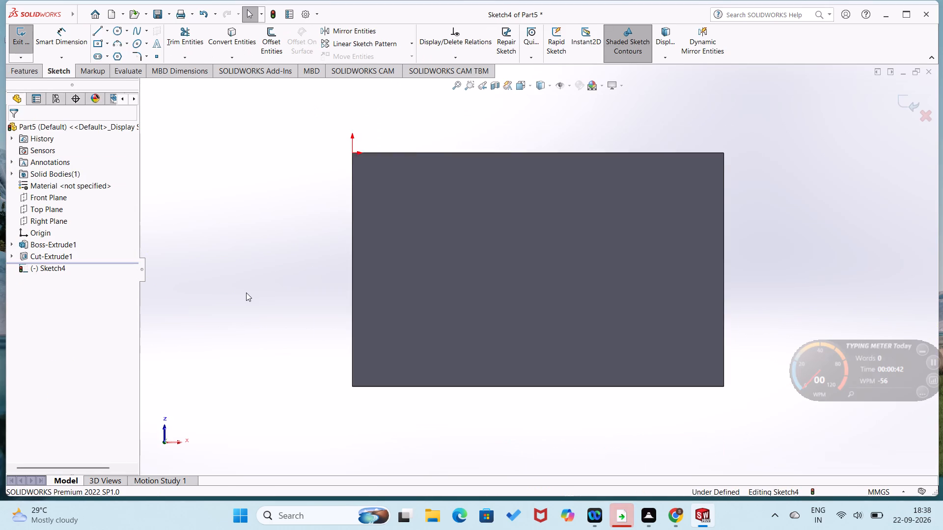
pyautogui.scroll(1, 246, 292)
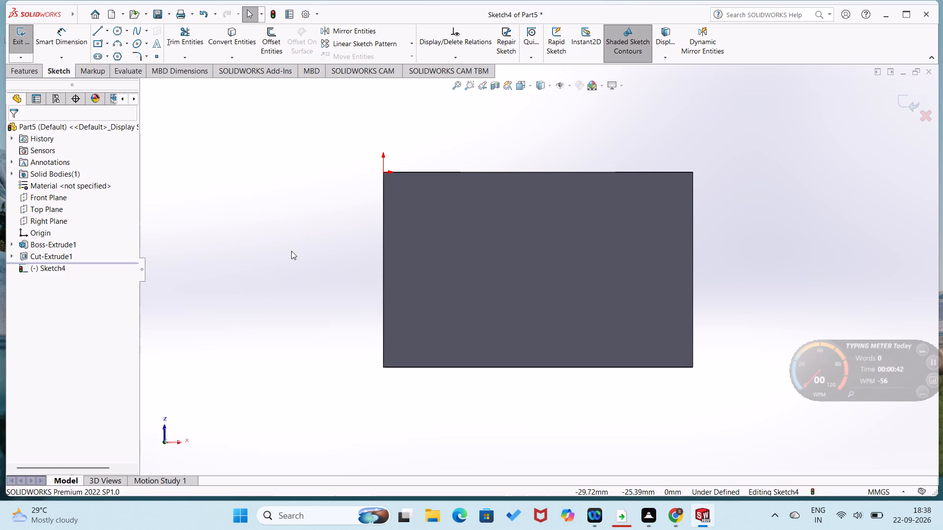
pyautogui.moveTo(315, 240); pyautogui.dragTo(252, 246, button='right')
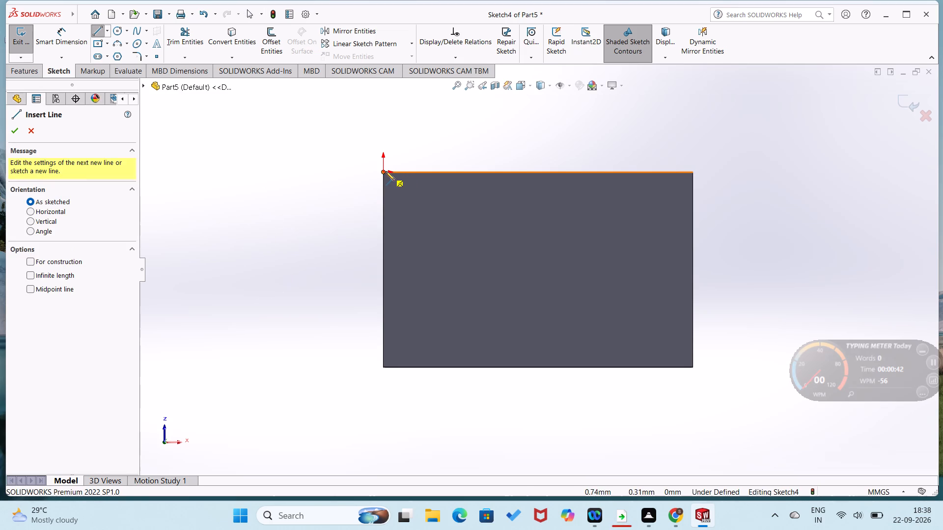
pyautogui.click(383, 171)
pyautogui.click(381, 115)
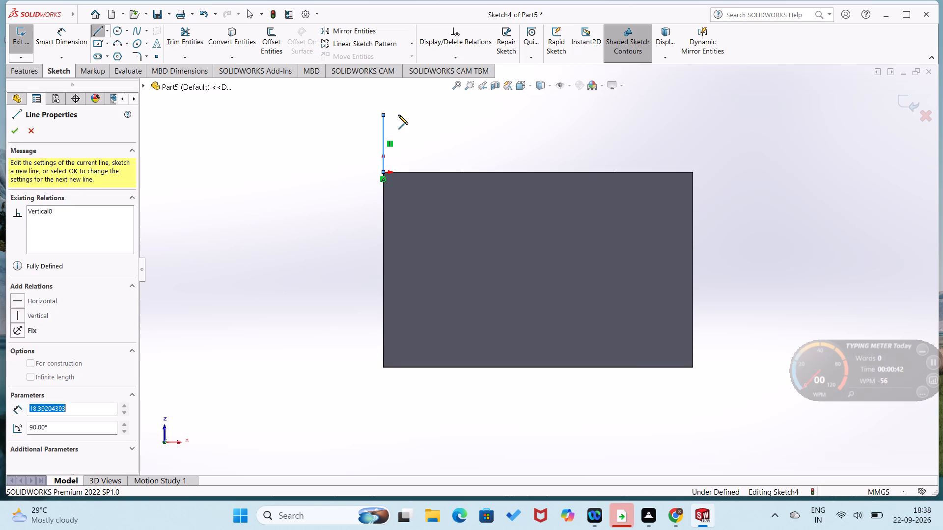
pyautogui.click(449, 115)
pyautogui.click(451, 170)
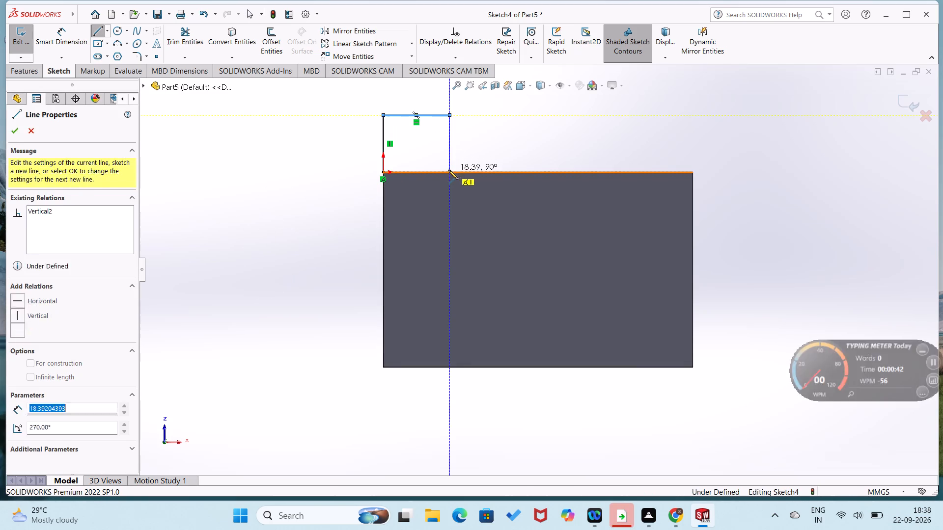
pyautogui.click(383, 171)
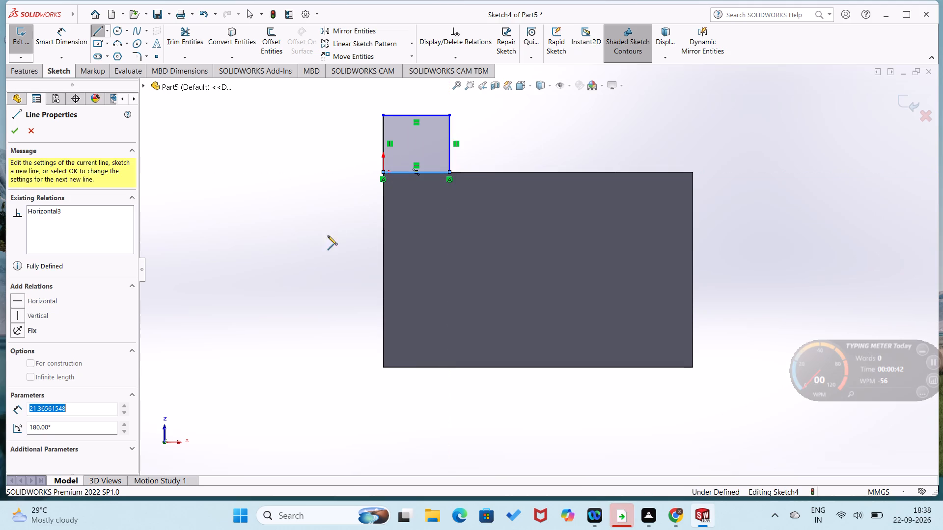
# Dimension the rectangle at the origin corner as 32 mm wide and 25 mm high.
pyautogui.moveTo(271, 253); pyautogui.dragTo(279, 174, button='right')
pyautogui.click(410, 115)
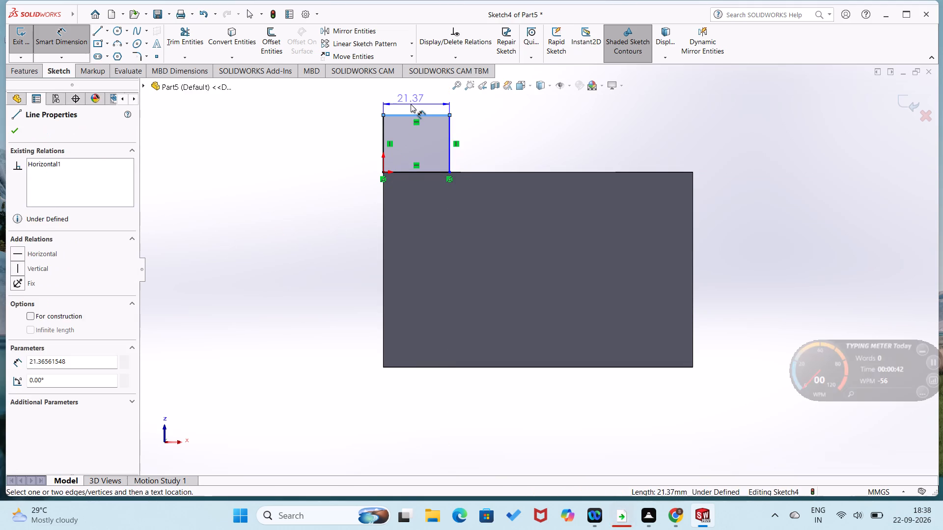
pyautogui.click(411, 104)
pyautogui.write('32')
pyautogui.press('Return')
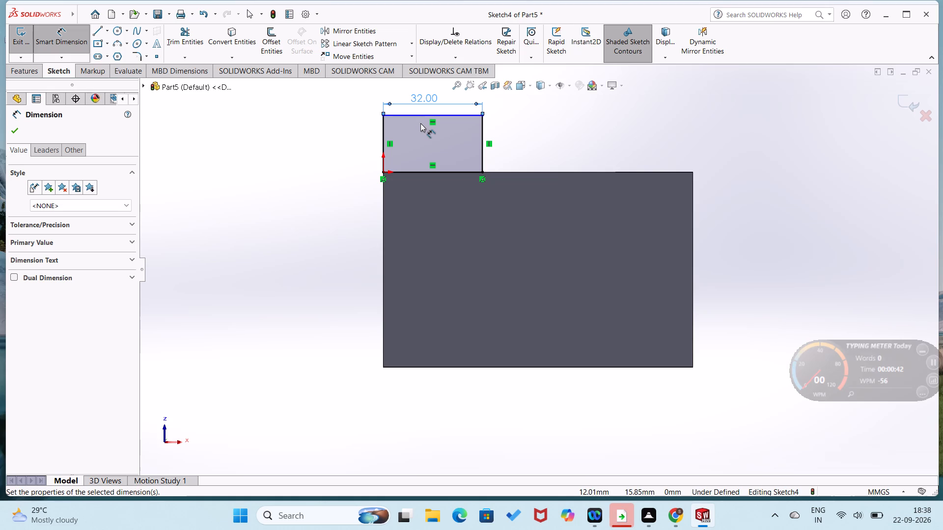
pyautogui.click(482, 143)
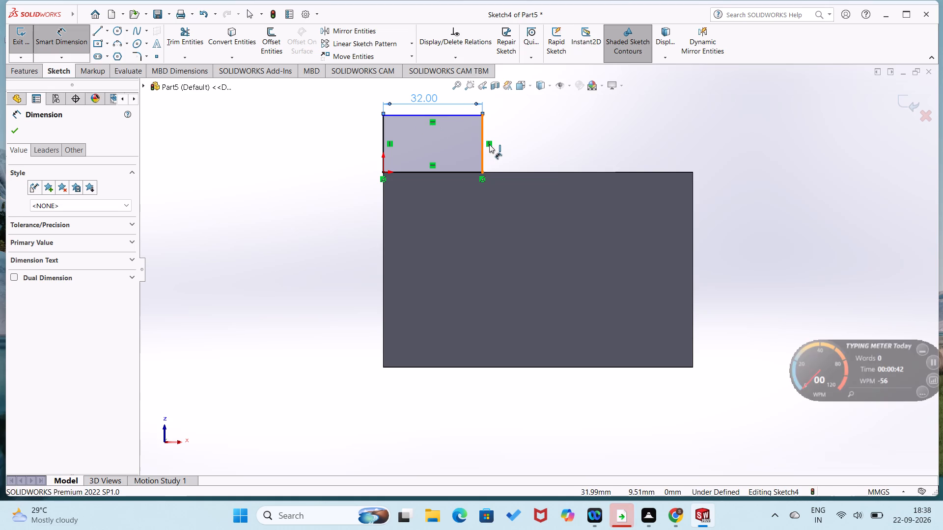
pyautogui.click(500, 145)
pyautogui.write('25')
pyautogui.press('Return')
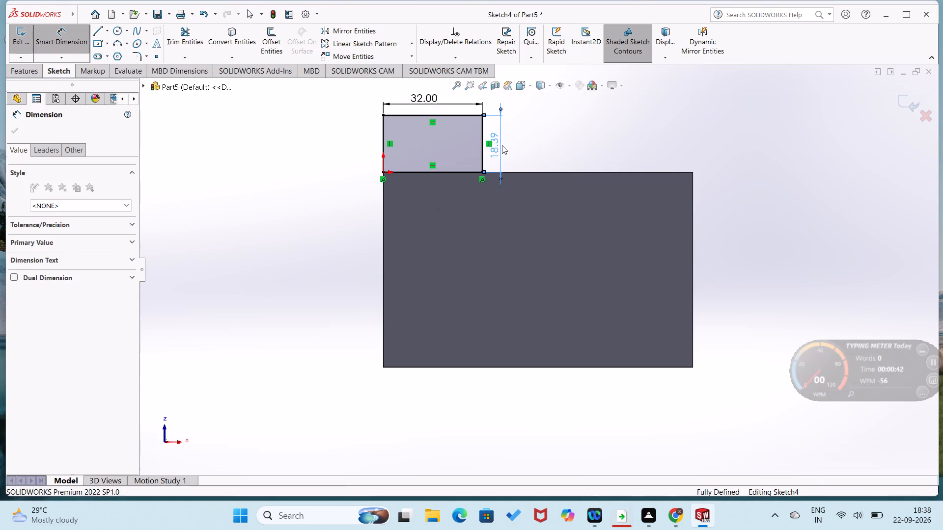
pyautogui.scroll(1, 559, 143)
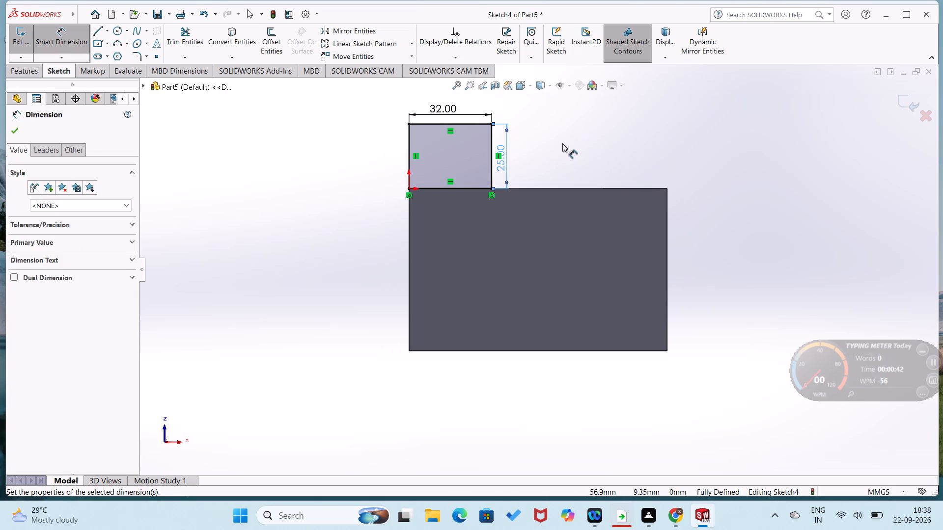
# Sketch a second closed four-sided profile about 25 mm wide at the front edge's opposite corner, level with the first rectangle's outer side.
pyautogui.moveTo(729, 164); pyautogui.dragTo(613, 203, button='right')
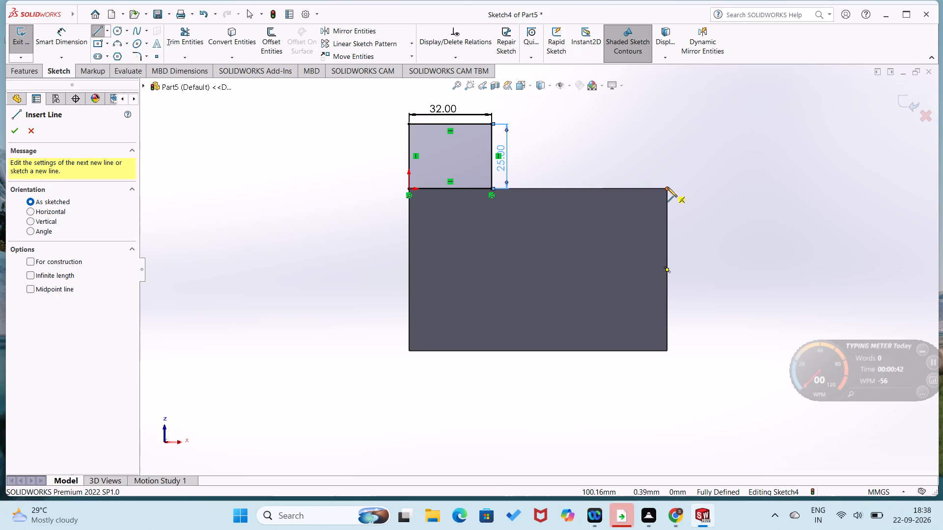
pyautogui.click(667, 187)
pyautogui.click(665, 125)
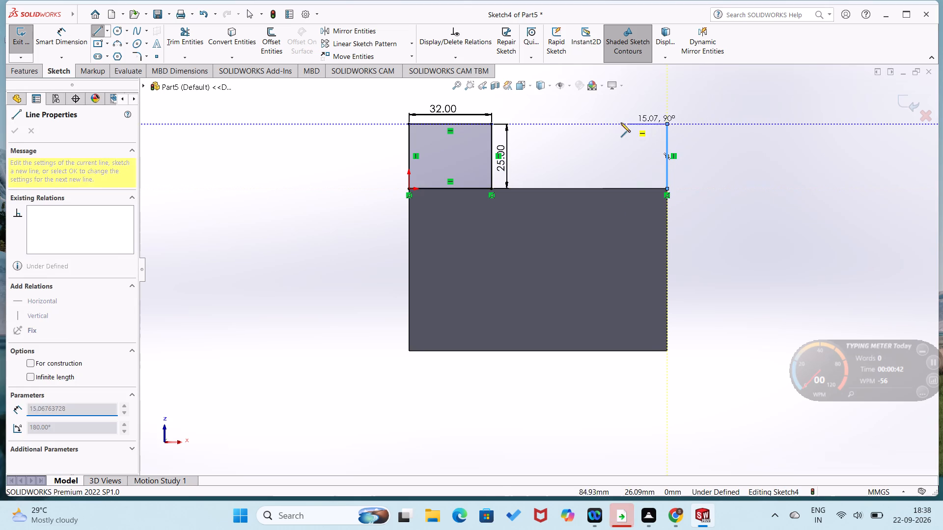
pyautogui.click(604, 123)
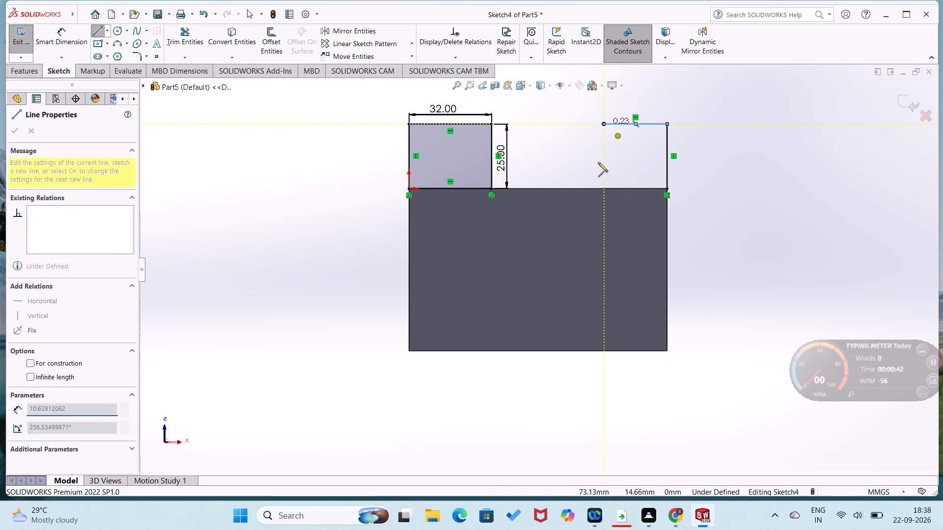
pyautogui.click(603, 187)
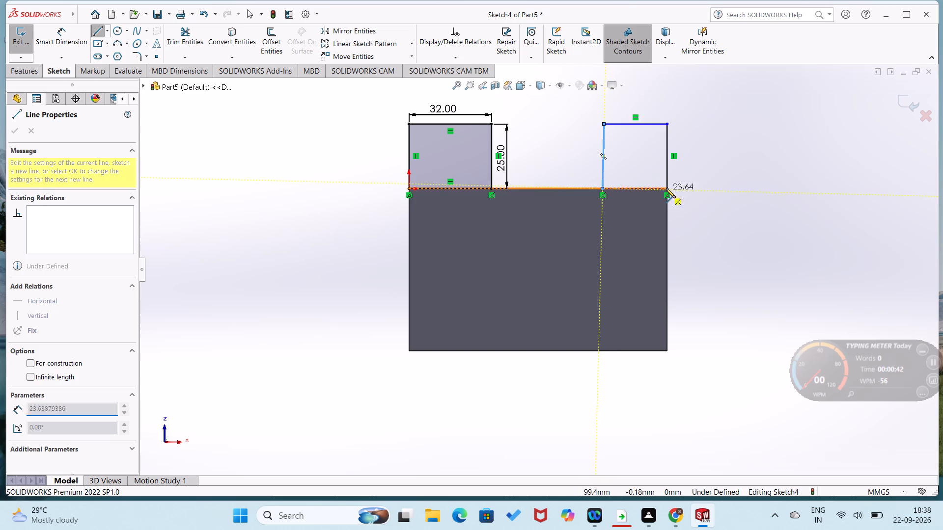
pyautogui.click(666, 188)
# Apply a Vertical relation to the second profile's slanted inner side.
pyautogui.moveTo(688, 192); pyautogui.dragTo(706, 109, button='right')
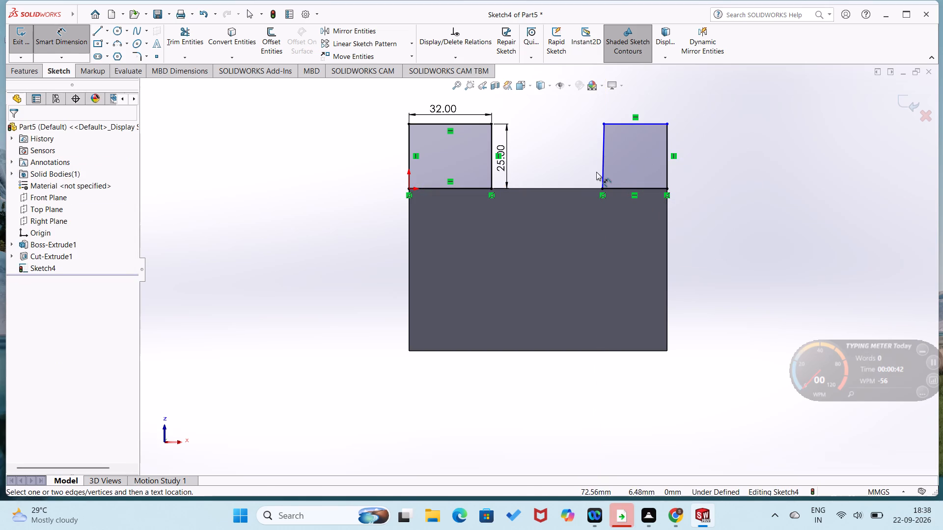
pyautogui.press('Escape')
pyautogui.rightClick(604, 175)
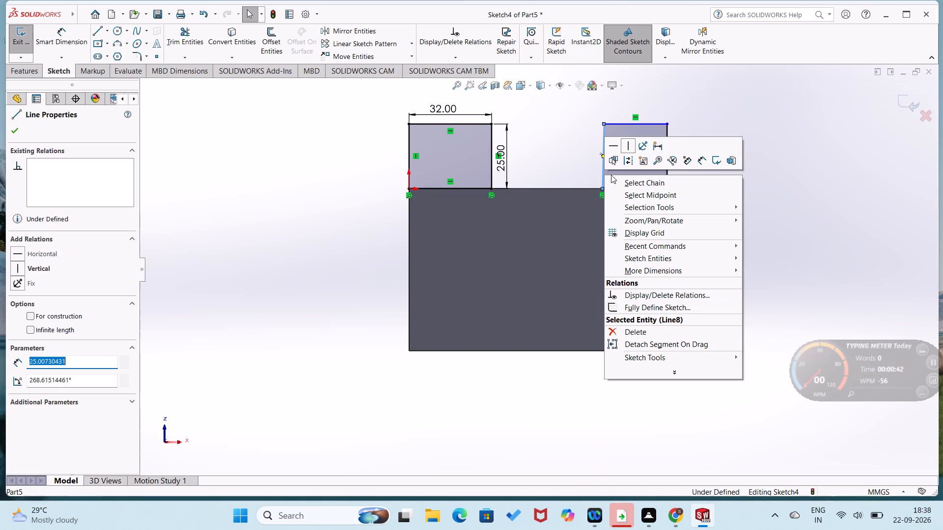
pyautogui.click(627, 144)
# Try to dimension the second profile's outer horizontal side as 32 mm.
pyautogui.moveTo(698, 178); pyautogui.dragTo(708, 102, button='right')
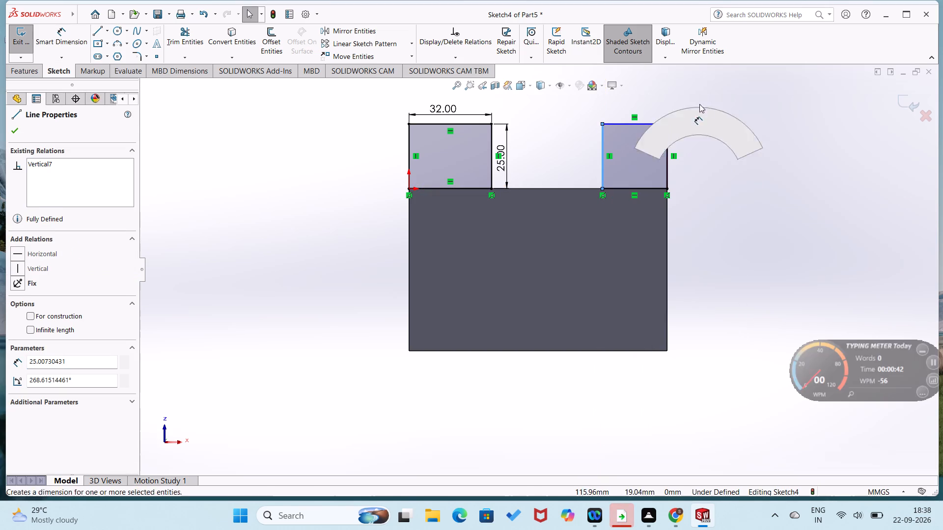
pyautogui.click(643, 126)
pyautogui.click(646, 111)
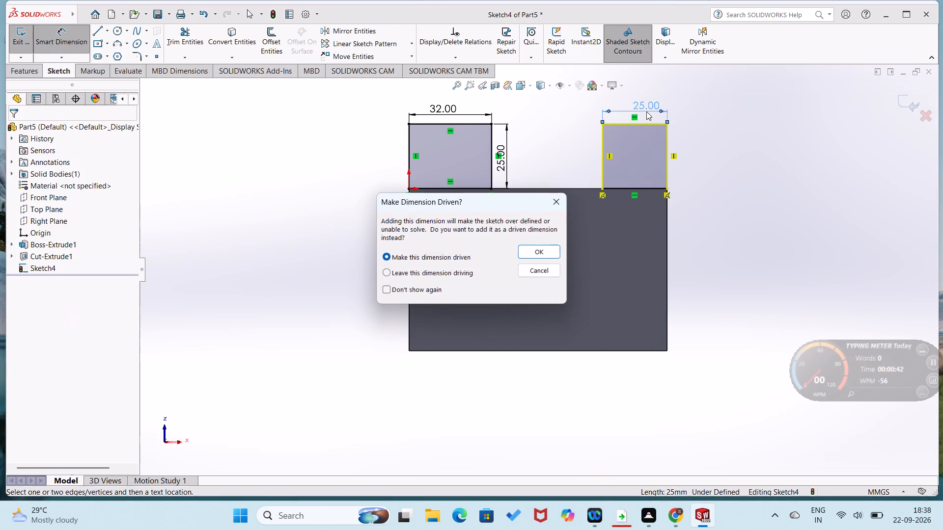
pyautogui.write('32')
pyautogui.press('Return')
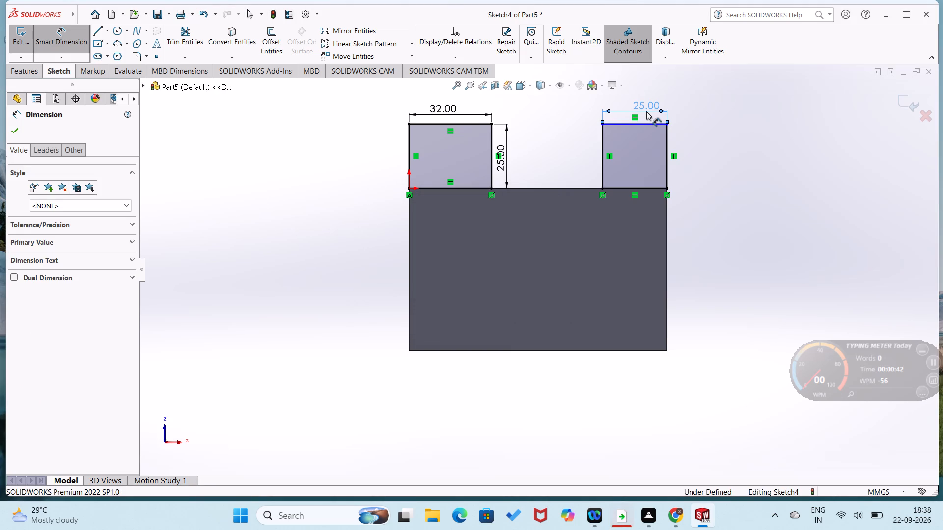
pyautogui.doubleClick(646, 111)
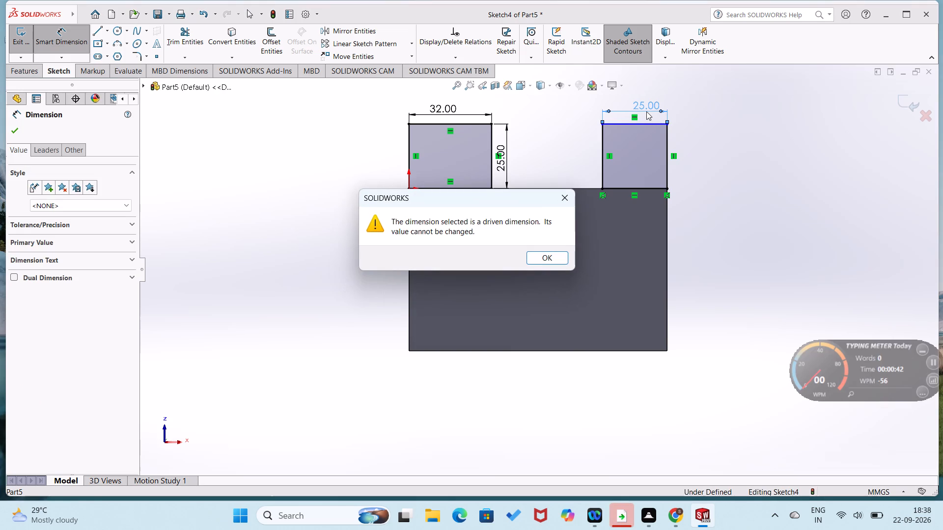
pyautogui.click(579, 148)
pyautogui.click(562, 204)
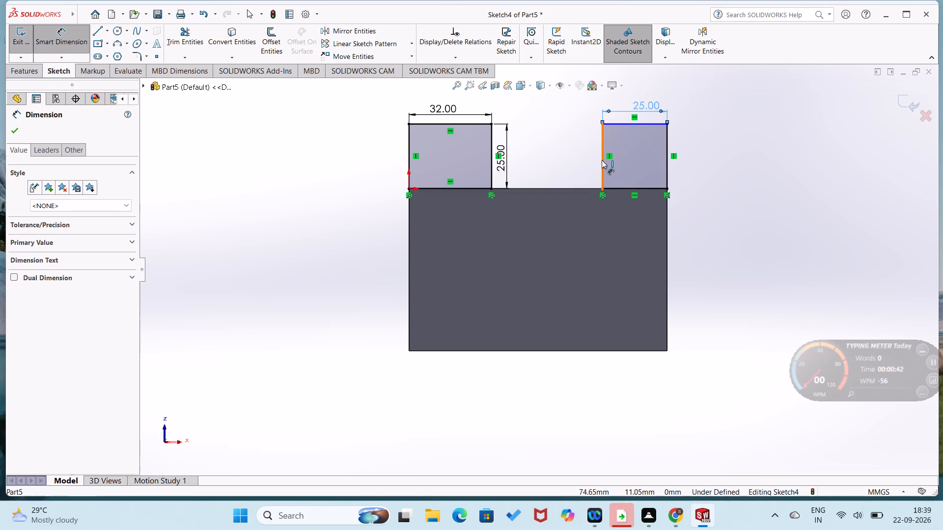
# Undo the second profile's width dimension, its Vertical relation, and the lines along the block edge and inner side.
pyautogui.hotkey('ctrl', 'z')
pyautogui.hotkey('ctrl', 'z')
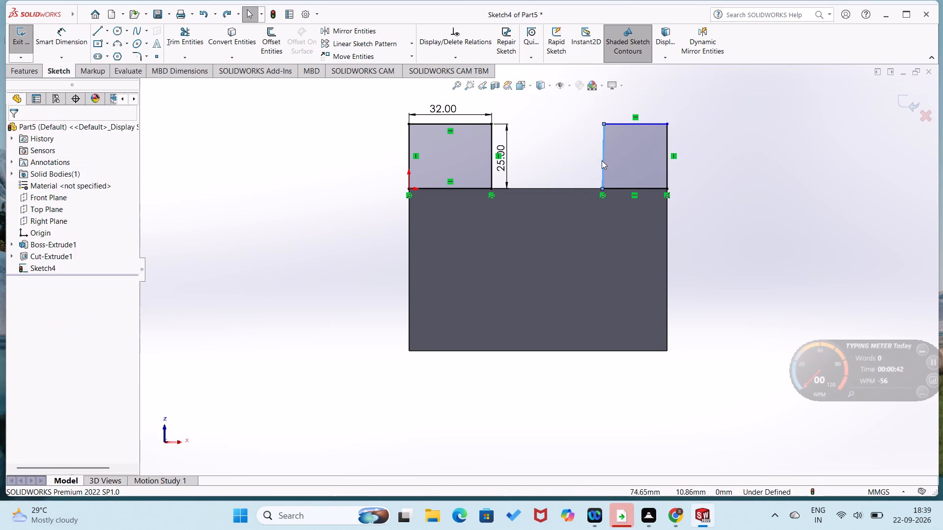
pyautogui.hotkey('ctrl', 'z')
pyautogui.press('z')
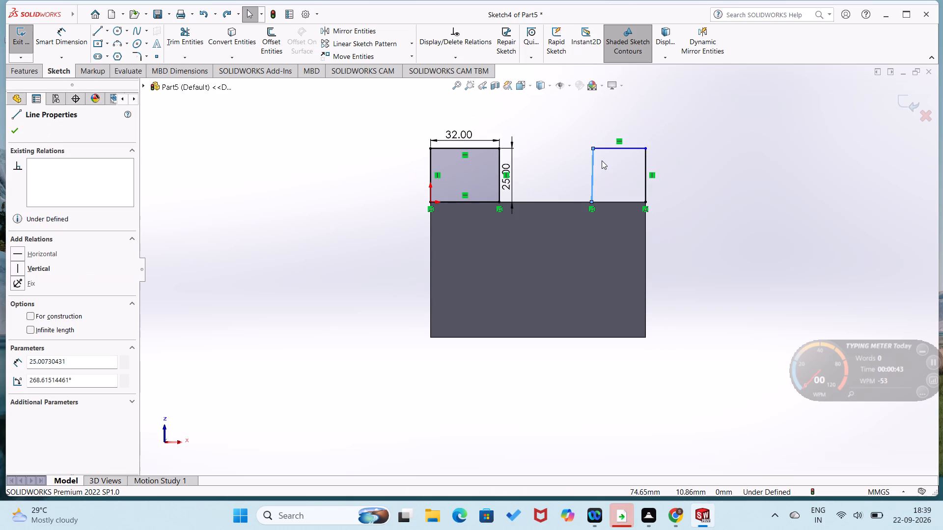
pyautogui.hotkey('ctrl', 'z')
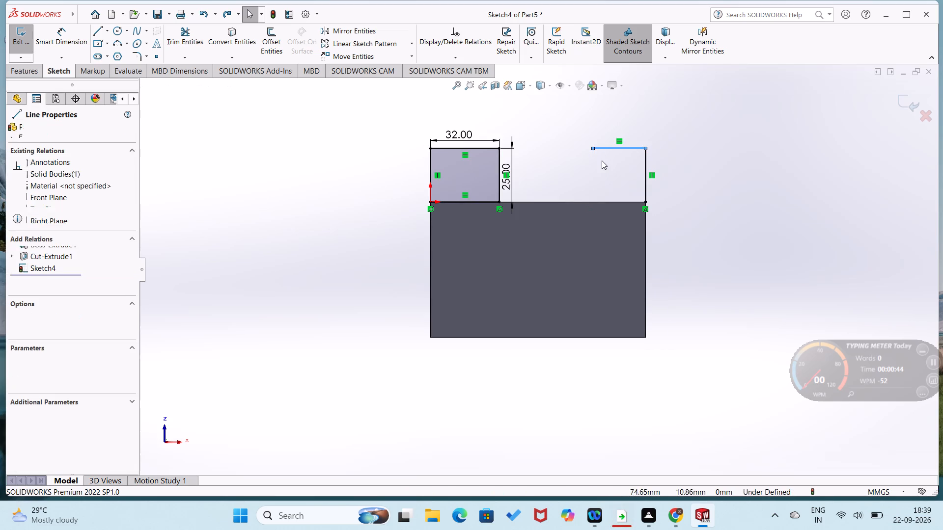
# Dimension the second profile's outer horizontal line as 32 mm.
pyautogui.moveTo(712, 146); pyautogui.dragTo(714, 85, button='right')
pyautogui.click(633, 147)
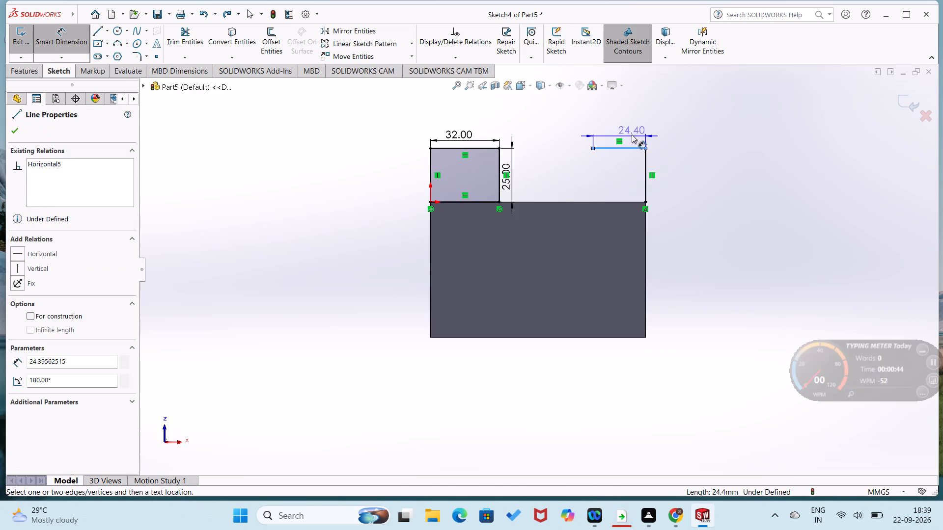
pyautogui.click(632, 133)
pyautogui.write('32')
pyautogui.press('Return')
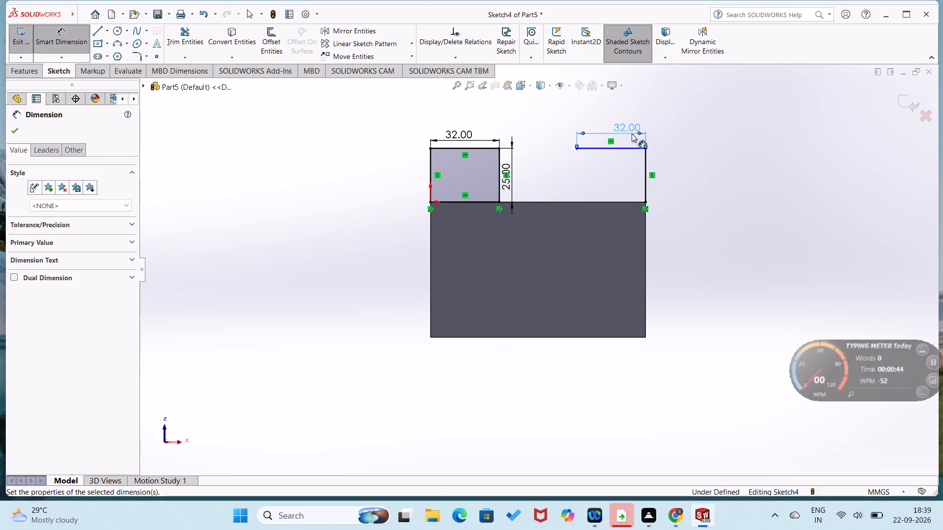
pyautogui.click(692, 147)
# Close the second profile with a vertical inner side down to the block's edge and a 32 mm line along that edge to the corner.
pyautogui.moveTo(715, 144); pyautogui.dragTo(625, 229, button='right')
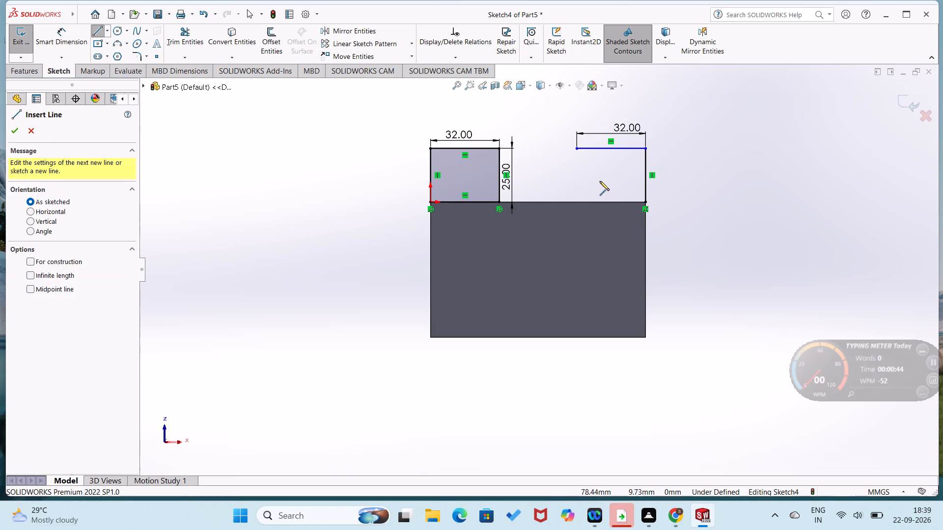
pyautogui.click(576, 147)
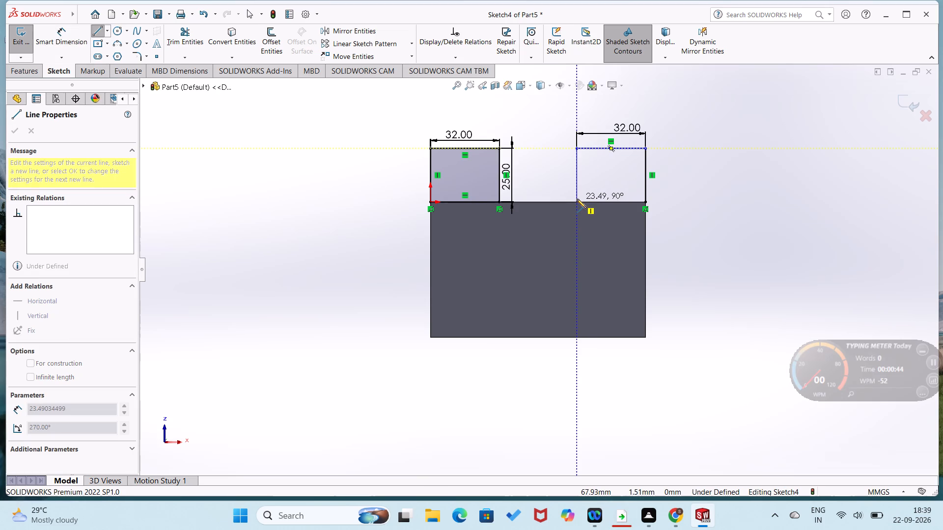
pyautogui.click(577, 201)
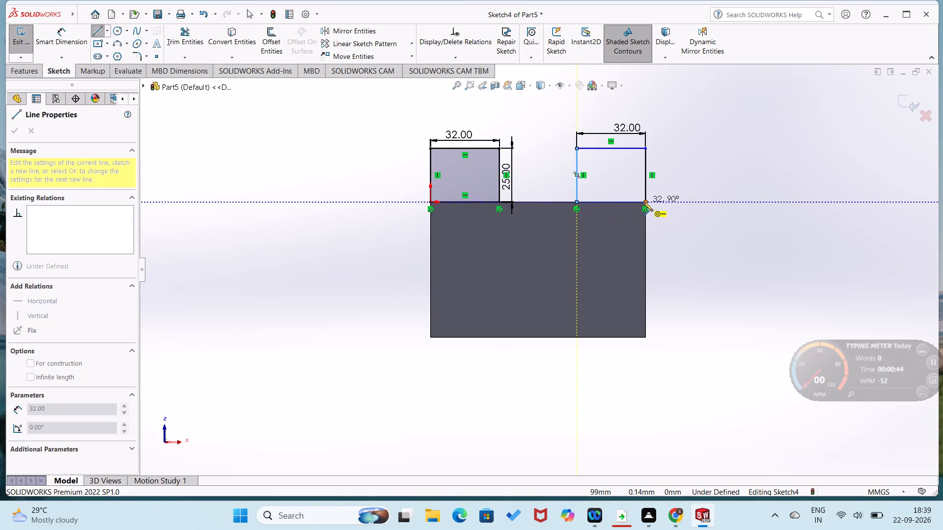
pyautogui.click(644, 202)
# Dimension the second rectangle's vertical side at the block corner as 25 mm.
pyautogui.moveTo(677, 219); pyautogui.dragTo(706, 126, button='right')
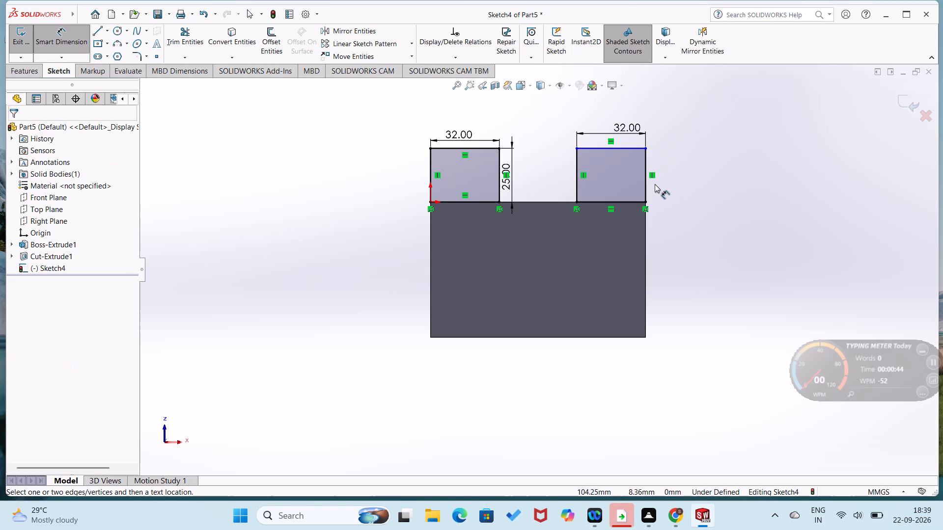
pyautogui.click(647, 184)
pyautogui.click(663, 185)
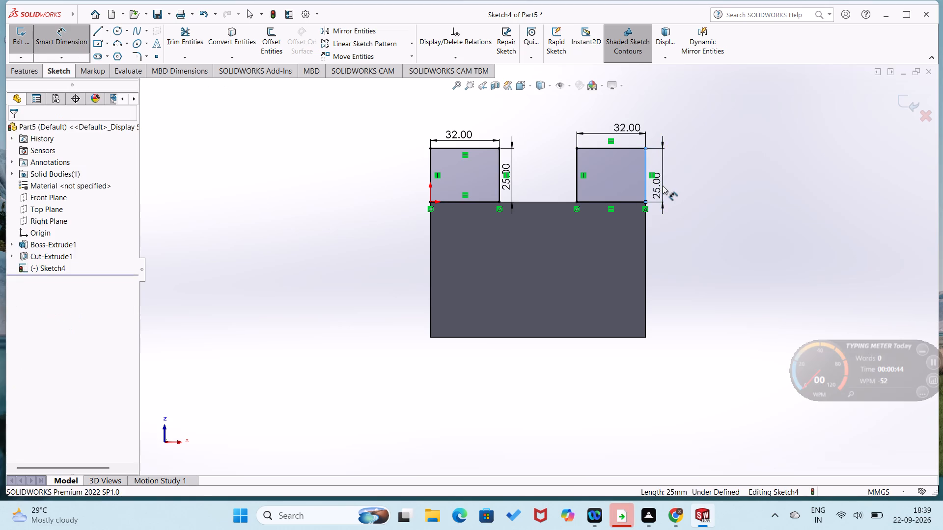
pyautogui.click(617, 170)
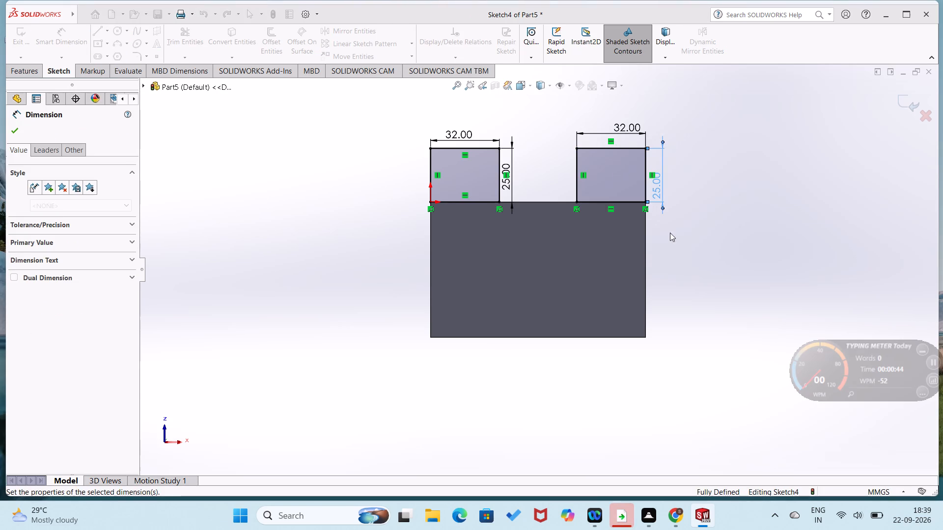
pyautogui.click(680, 238)
# Set up a 20 mm Mid Plane boss extrusion of both 32 × 25 mm rectangles, merged with the block.
pyautogui.click(32, 68)
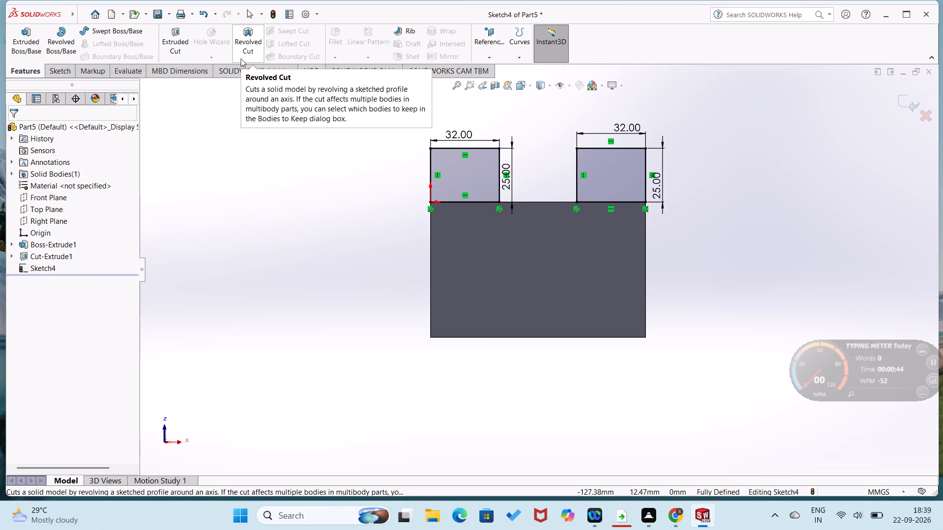
pyautogui.click(19, 40)
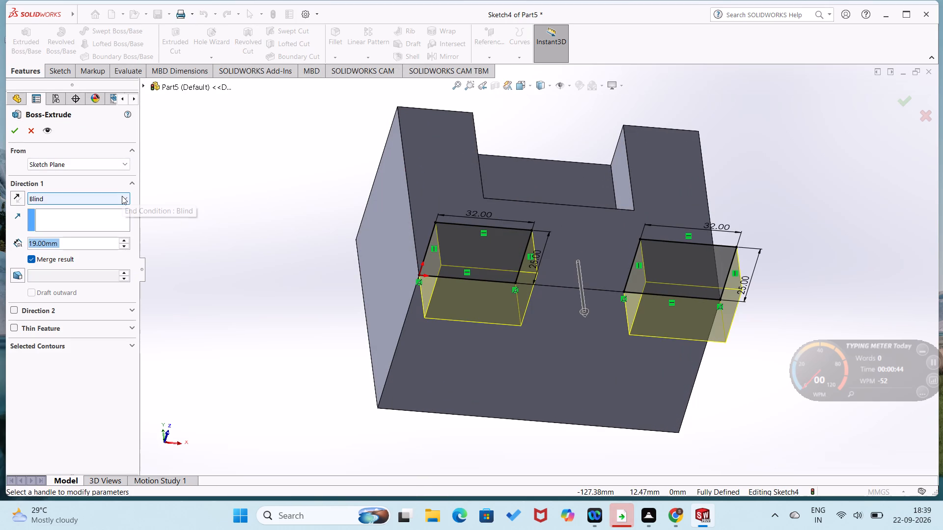
pyautogui.write('20')
pyautogui.press('Return')
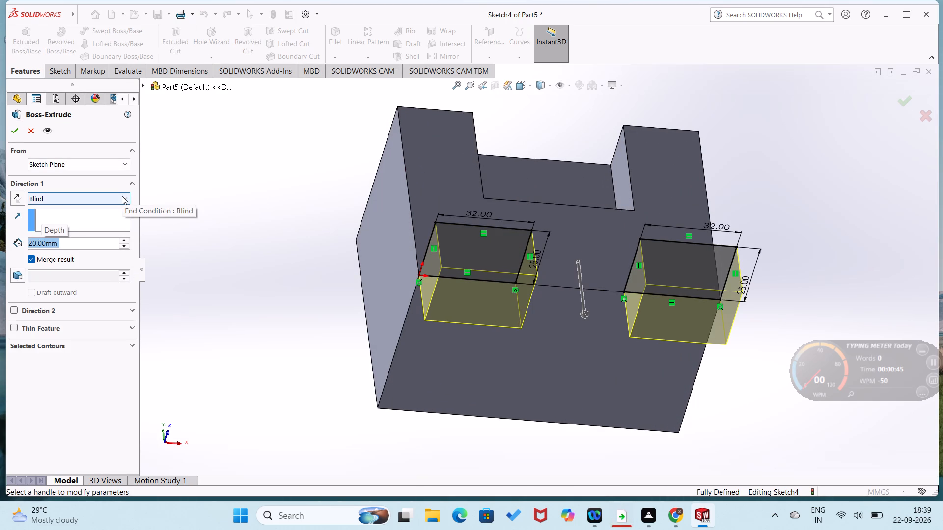
pyautogui.click(122, 196)
pyautogui.click(119, 258)
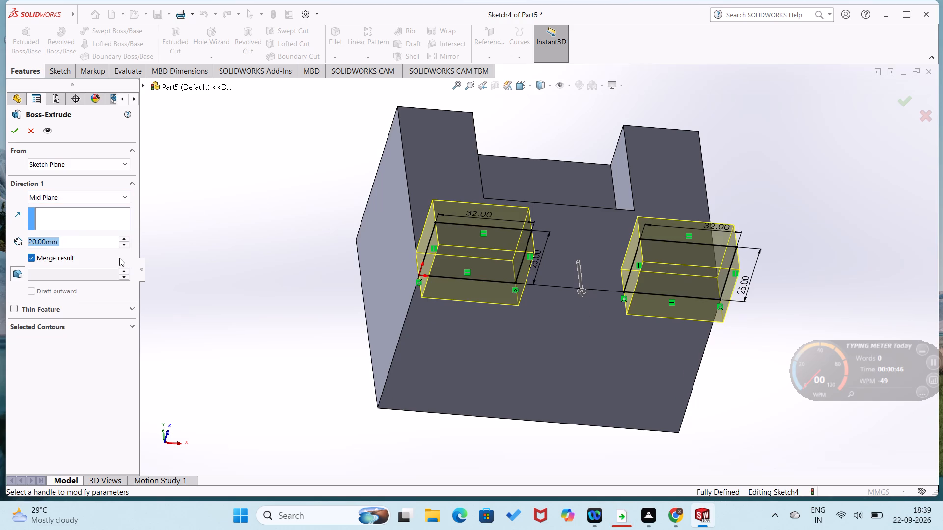
pyautogui.moveTo(238, 329); pyautogui.dragTo(205, 441, button='middle')
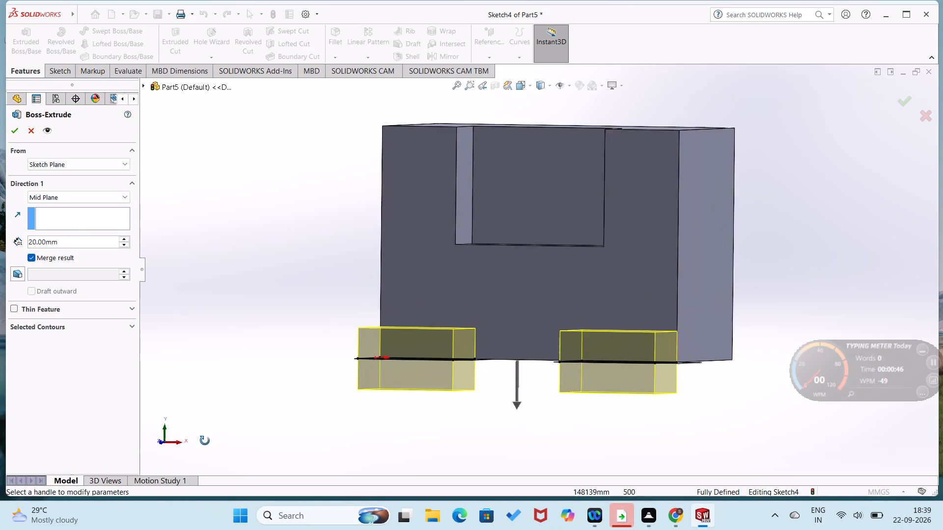
pyautogui.moveTo(205, 441); pyautogui.dragTo(204, 441, button='middle')
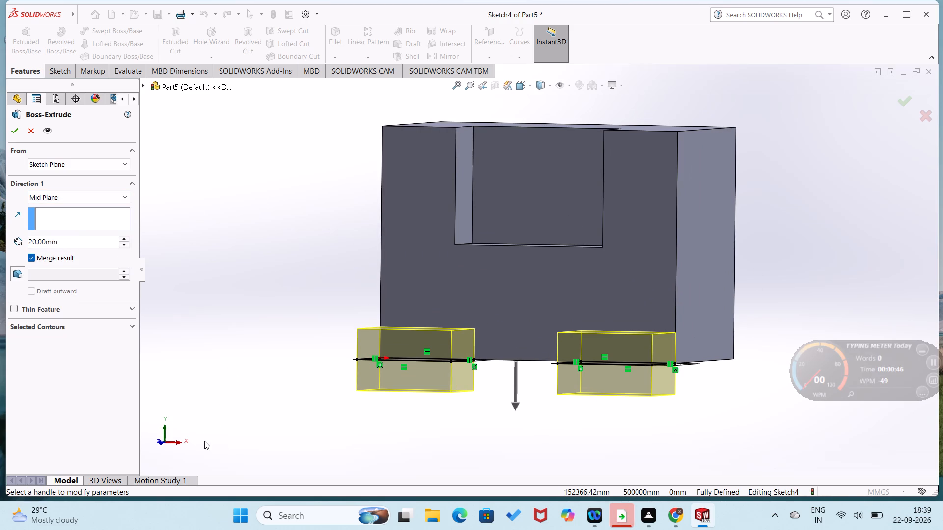
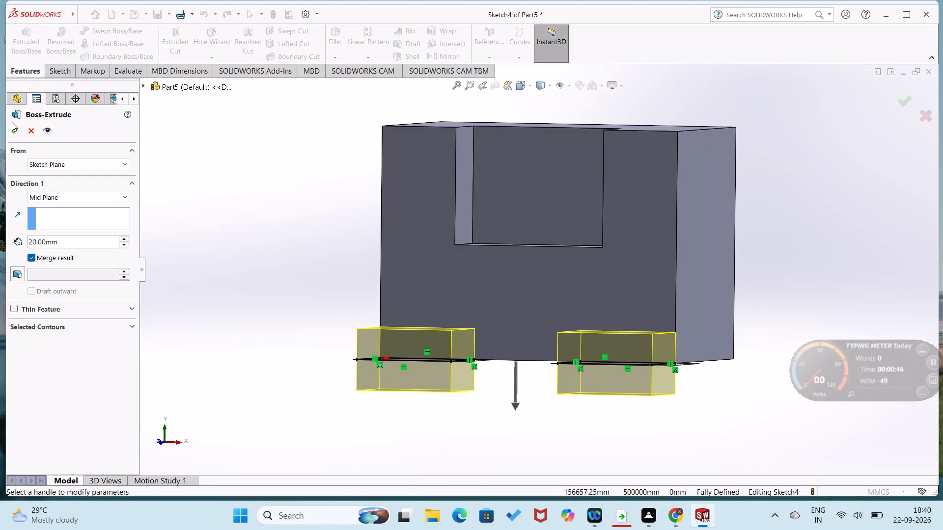
# Complete the 20 mm Mid Plane boss extrusion of both 32 × 25 mm rectangles.
pyautogui.click(11, 128)
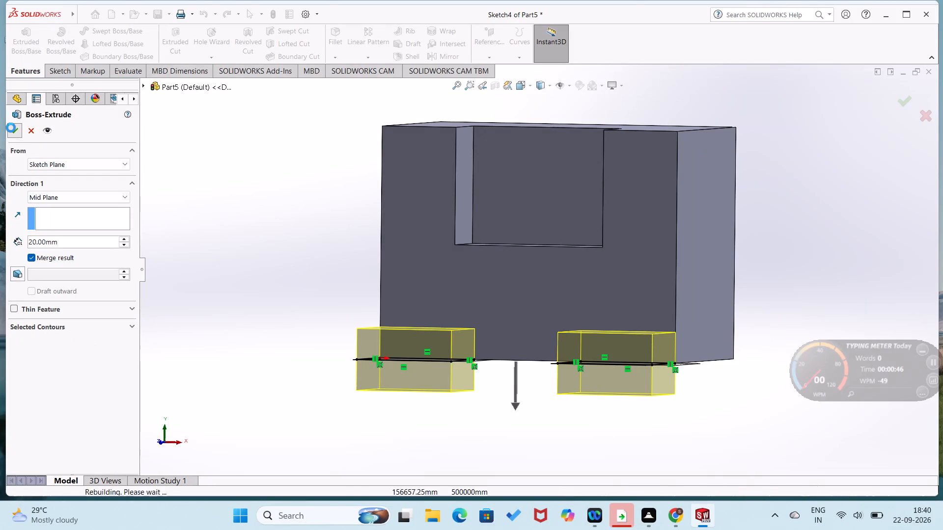
pyautogui.click(159, 265)
pyautogui.moveTo(161, 272); pyautogui.dragTo(172, 316, button='middle')
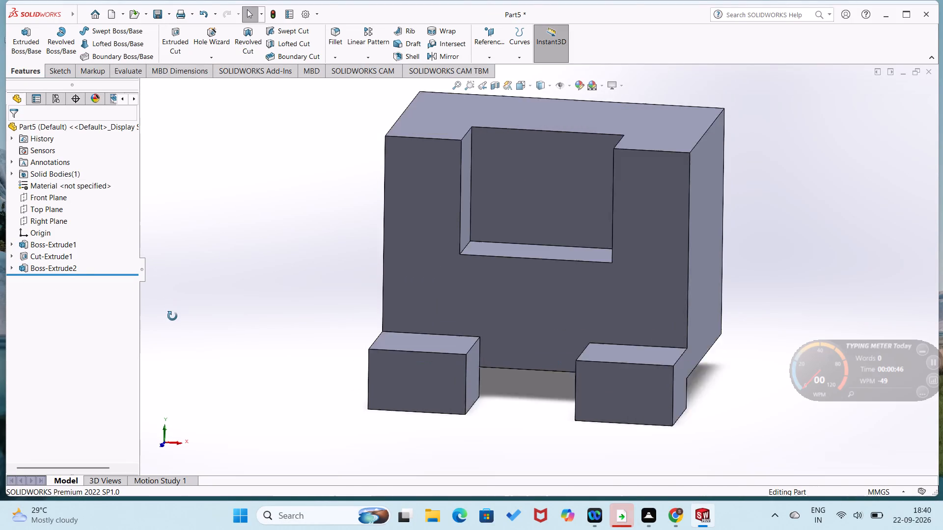
pyautogui.moveTo(172, 316); pyautogui.dragTo(97, 309, button='middle')
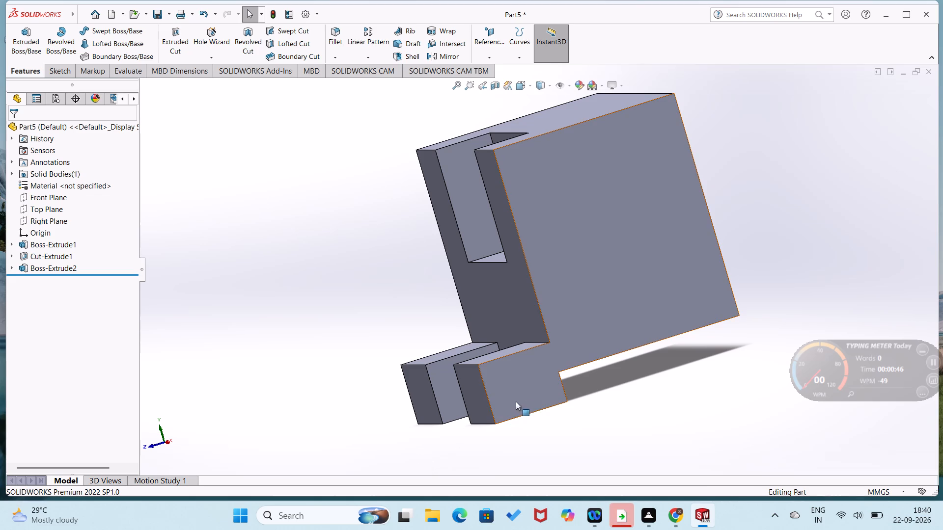
# Sketch a closed rectangle about 12 mm wide and 47 mm high on the block's side face at its rear lower corner.
pyautogui.rightClick(586, 319)
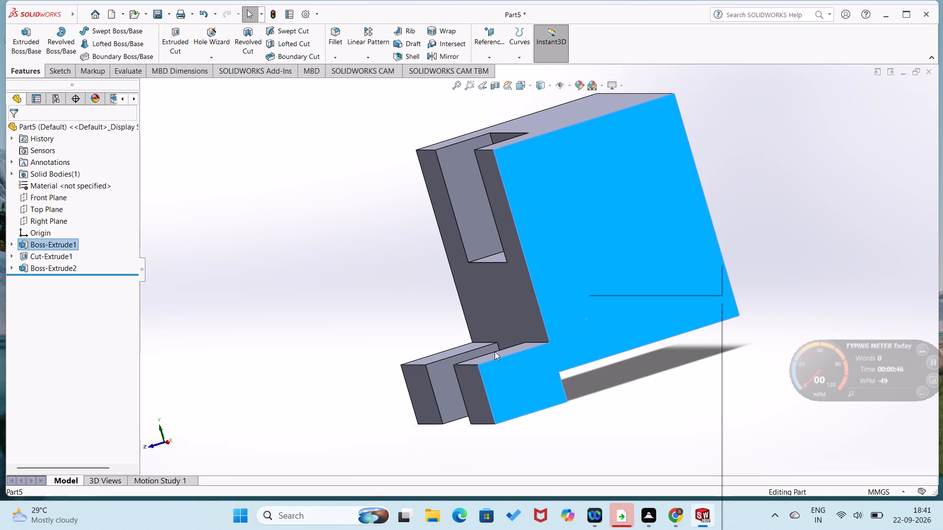
pyautogui.click(307, 334)
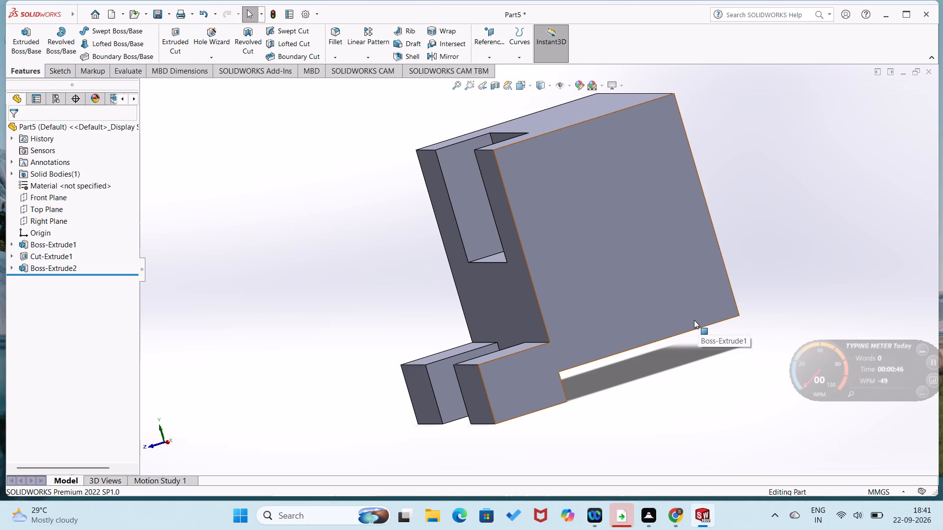
pyautogui.moveTo(801, 283); pyautogui.dragTo(702, 346, button='right')
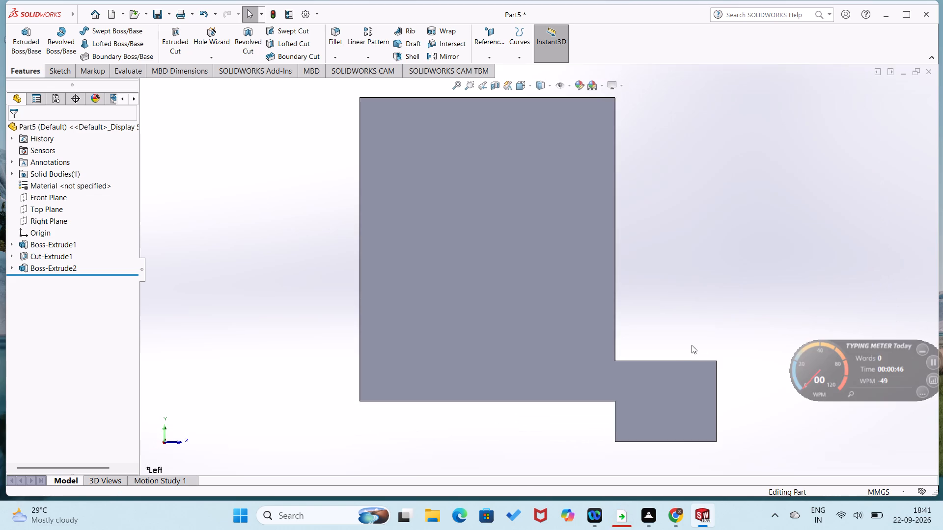
pyautogui.moveTo(668, 342); pyautogui.dragTo(416, 412, button='middle')
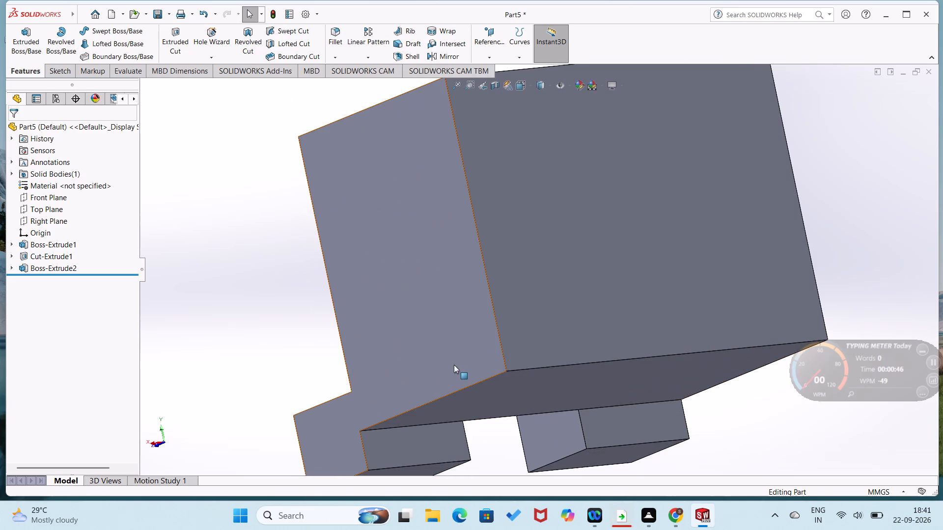
pyautogui.rightClick(453, 317)
pyautogui.click(478, 288)
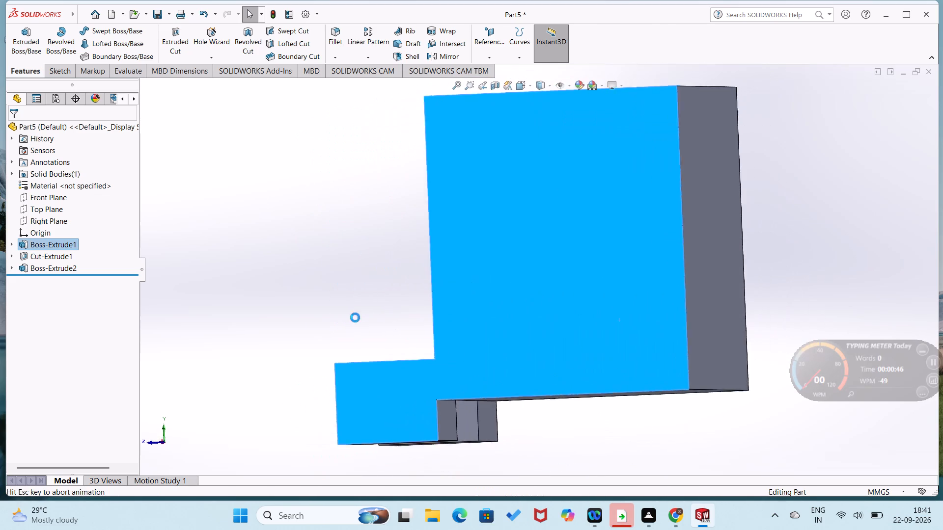
pyautogui.click(354, 317)
pyautogui.moveTo(429, 278); pyautogui.dragTo(269, 303, button='right')
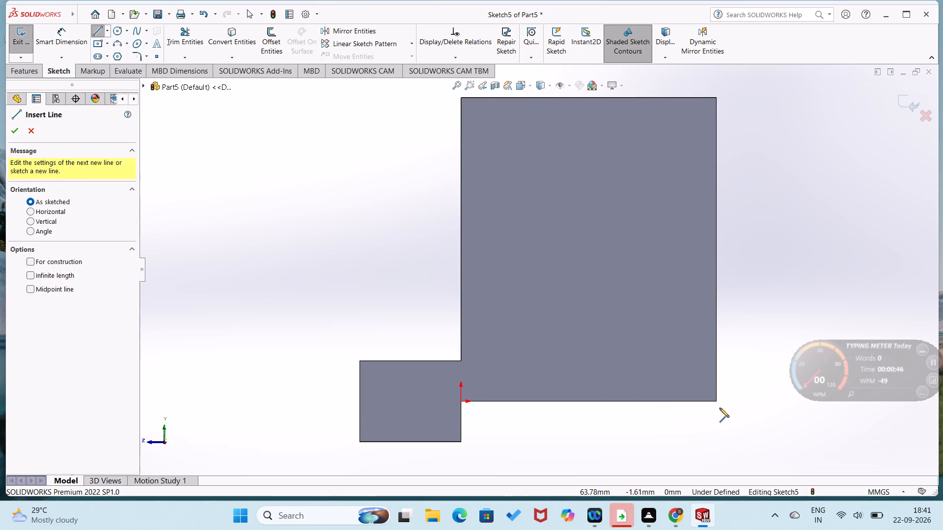
pyautogui.click(716, 402)
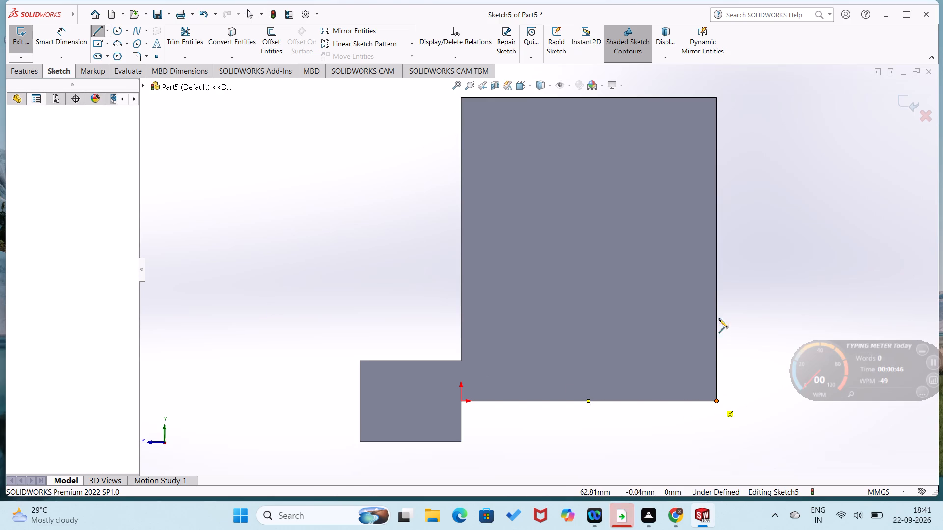
pyautogui.click(716, 212)
pyautogui.click(668, 215)
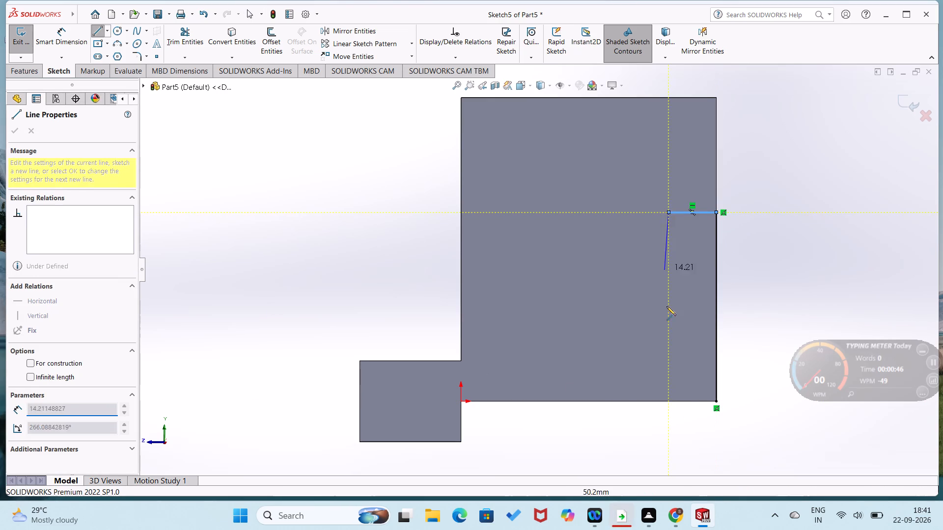
pyautogui.click(668, 402)
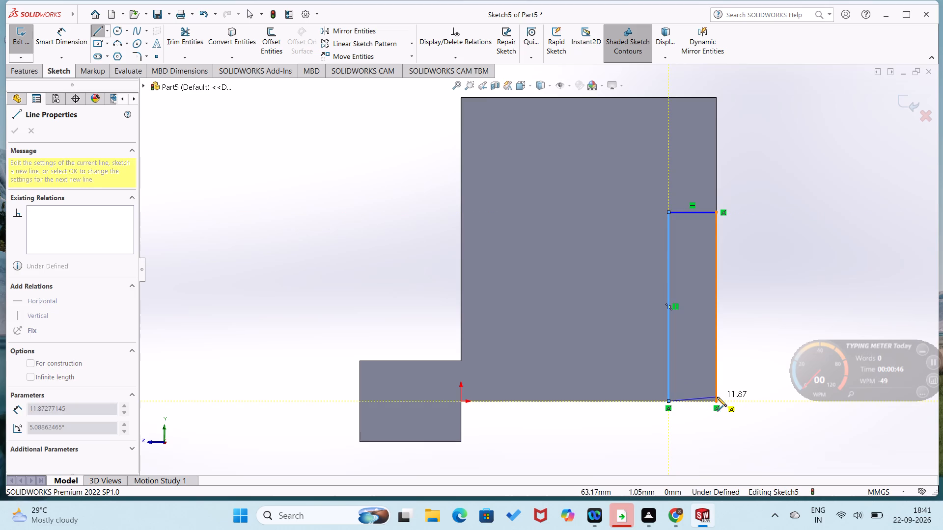
pyautogui.click(715, 400)
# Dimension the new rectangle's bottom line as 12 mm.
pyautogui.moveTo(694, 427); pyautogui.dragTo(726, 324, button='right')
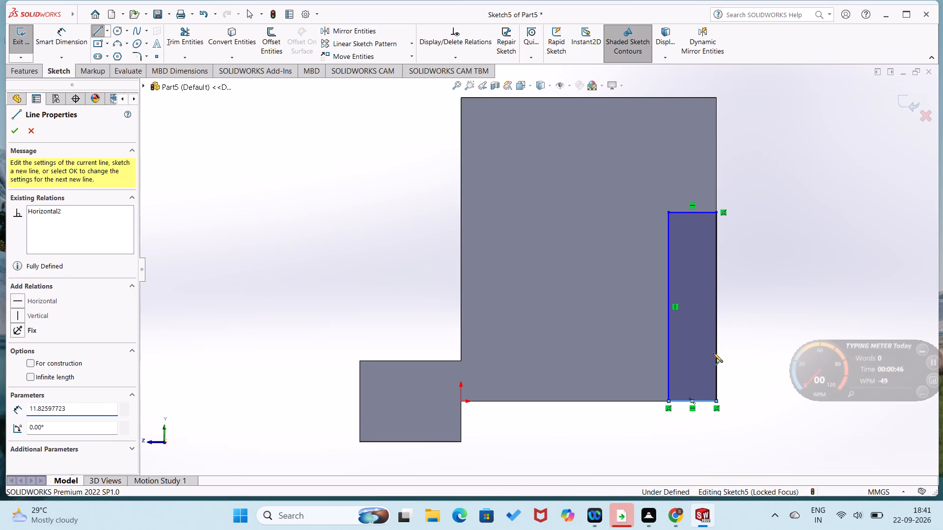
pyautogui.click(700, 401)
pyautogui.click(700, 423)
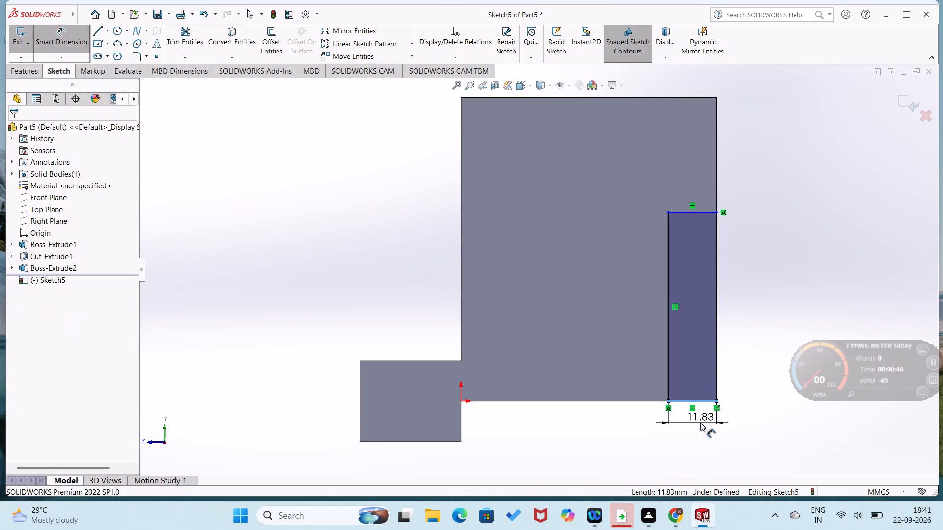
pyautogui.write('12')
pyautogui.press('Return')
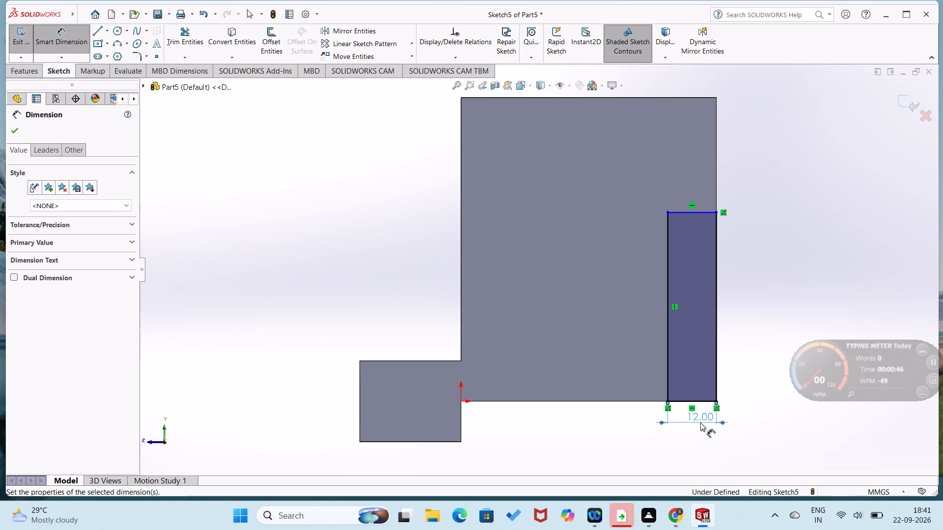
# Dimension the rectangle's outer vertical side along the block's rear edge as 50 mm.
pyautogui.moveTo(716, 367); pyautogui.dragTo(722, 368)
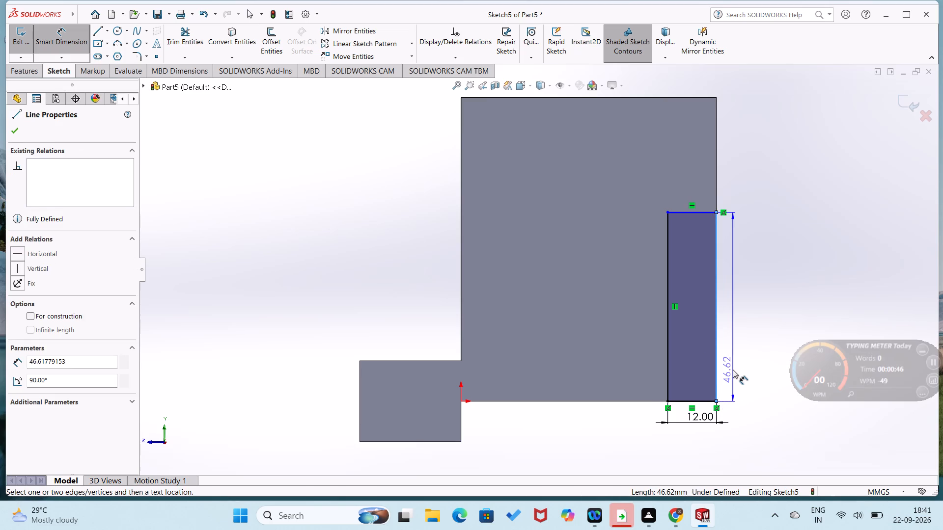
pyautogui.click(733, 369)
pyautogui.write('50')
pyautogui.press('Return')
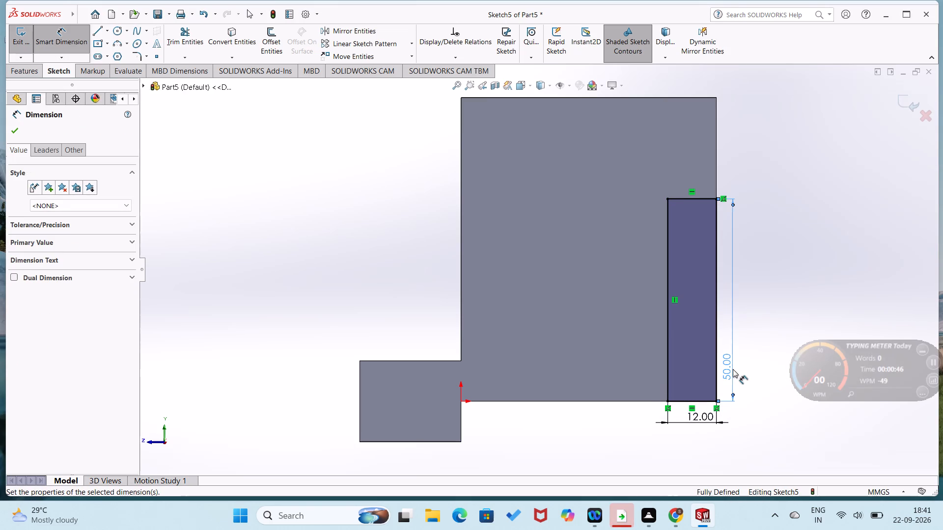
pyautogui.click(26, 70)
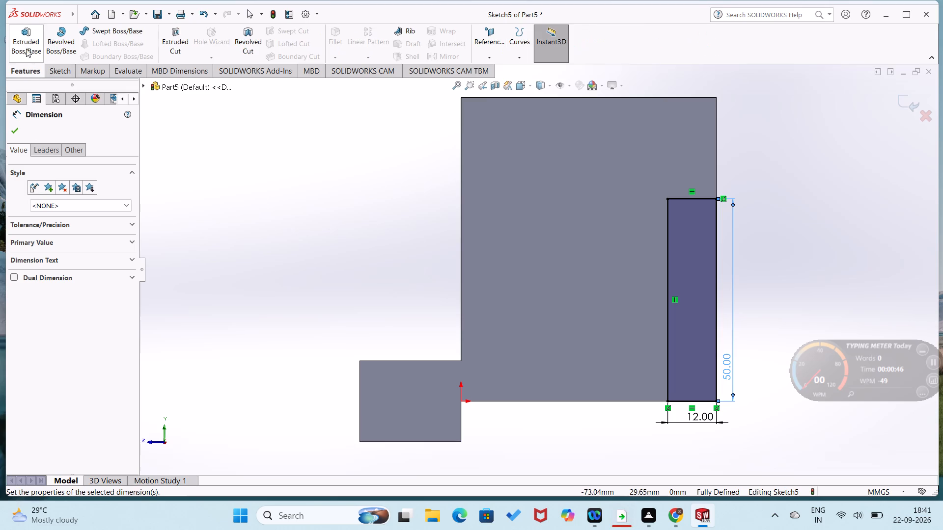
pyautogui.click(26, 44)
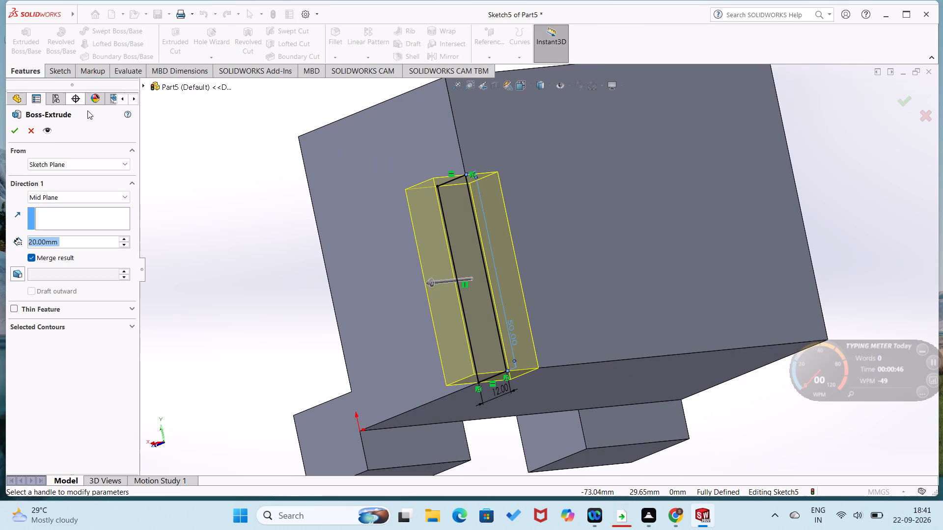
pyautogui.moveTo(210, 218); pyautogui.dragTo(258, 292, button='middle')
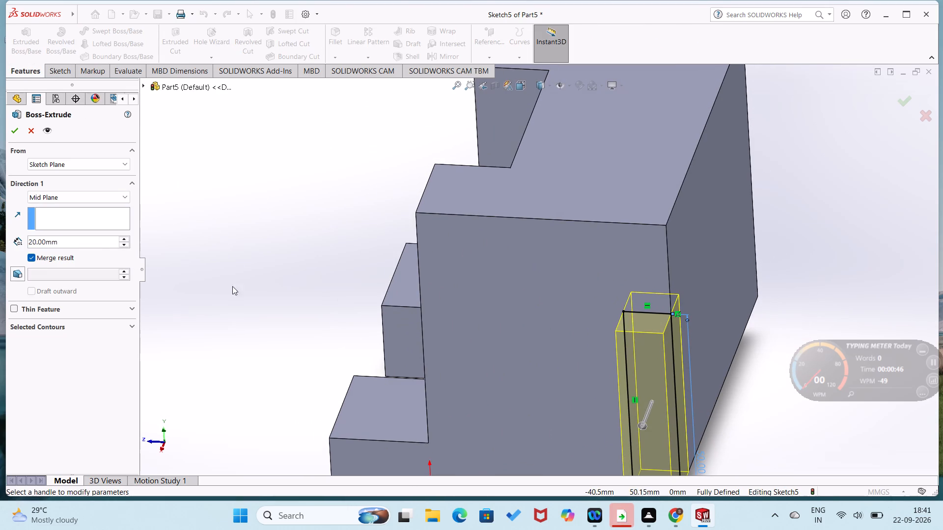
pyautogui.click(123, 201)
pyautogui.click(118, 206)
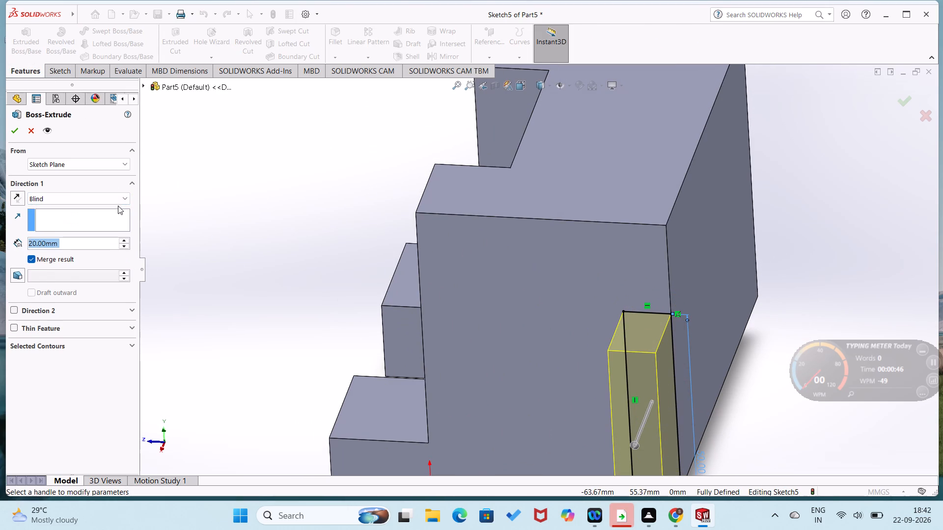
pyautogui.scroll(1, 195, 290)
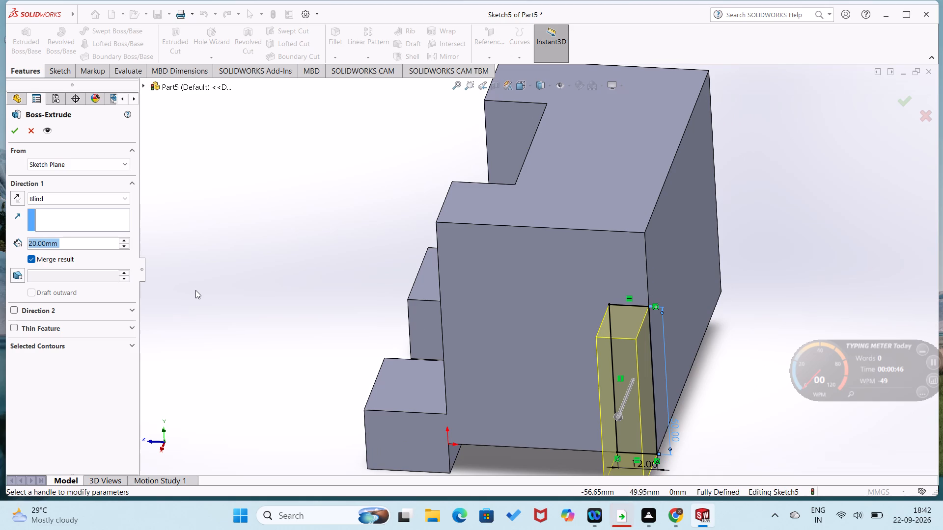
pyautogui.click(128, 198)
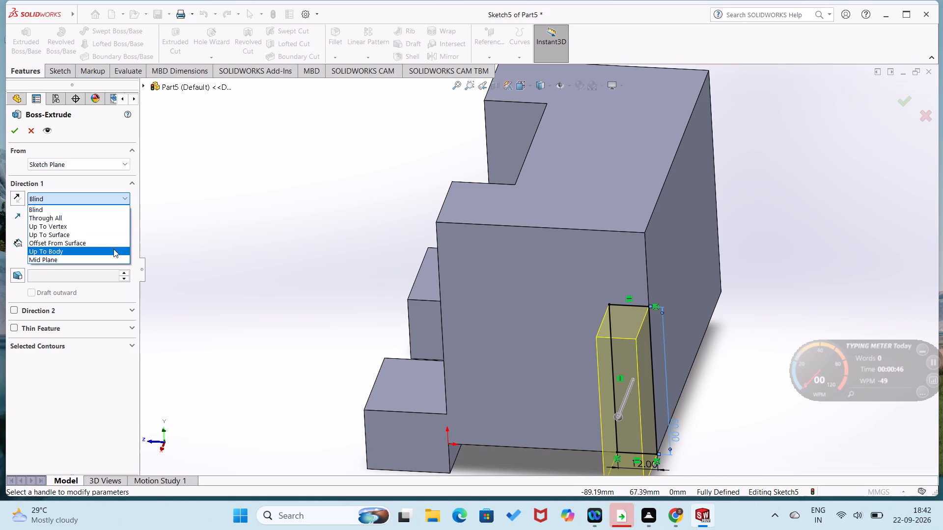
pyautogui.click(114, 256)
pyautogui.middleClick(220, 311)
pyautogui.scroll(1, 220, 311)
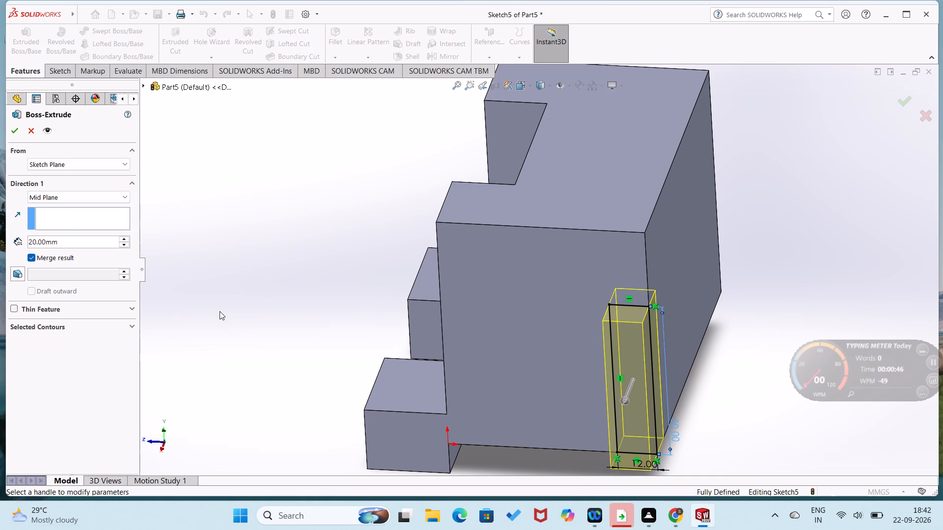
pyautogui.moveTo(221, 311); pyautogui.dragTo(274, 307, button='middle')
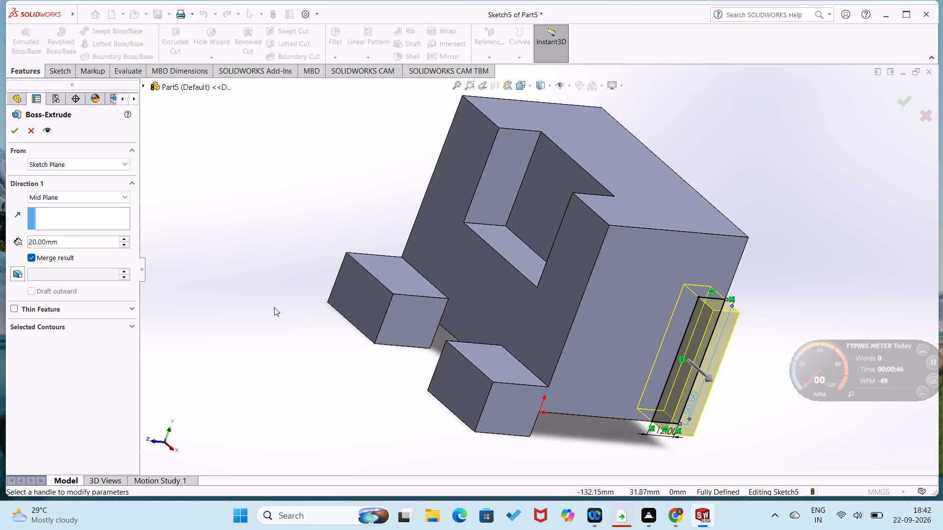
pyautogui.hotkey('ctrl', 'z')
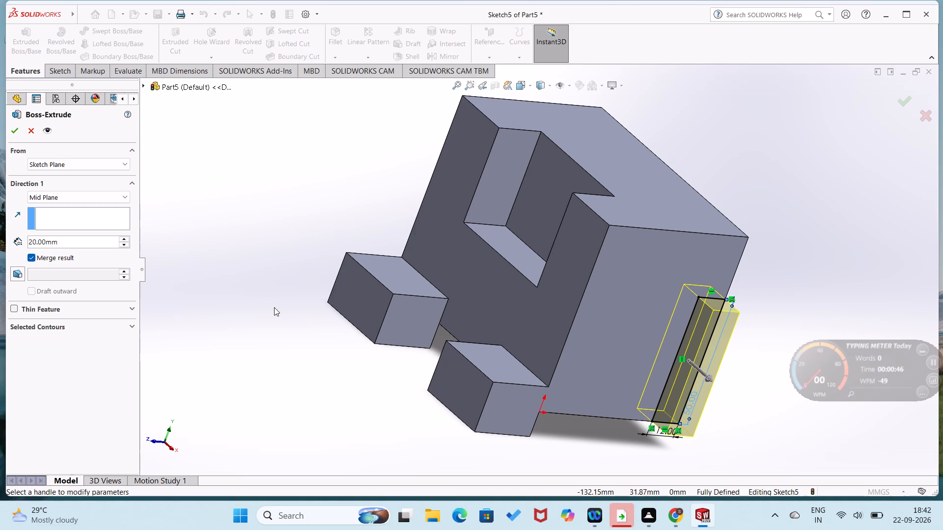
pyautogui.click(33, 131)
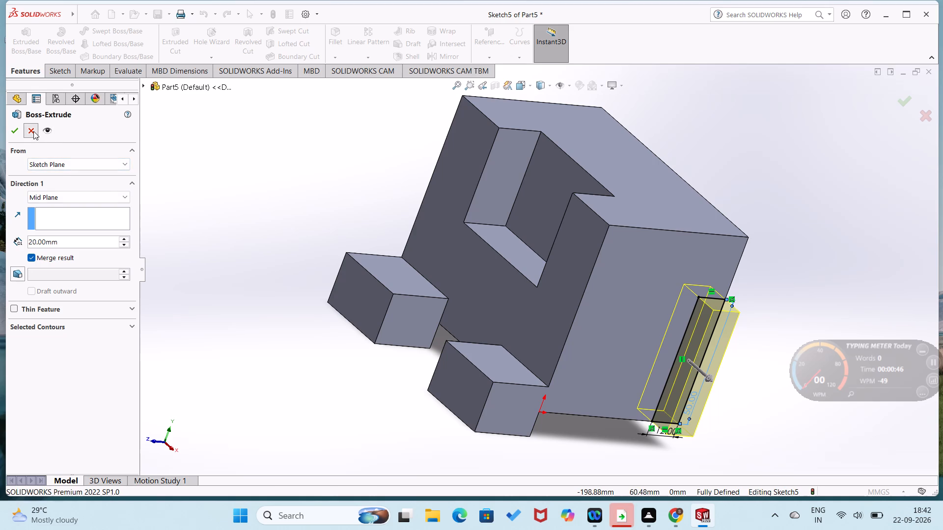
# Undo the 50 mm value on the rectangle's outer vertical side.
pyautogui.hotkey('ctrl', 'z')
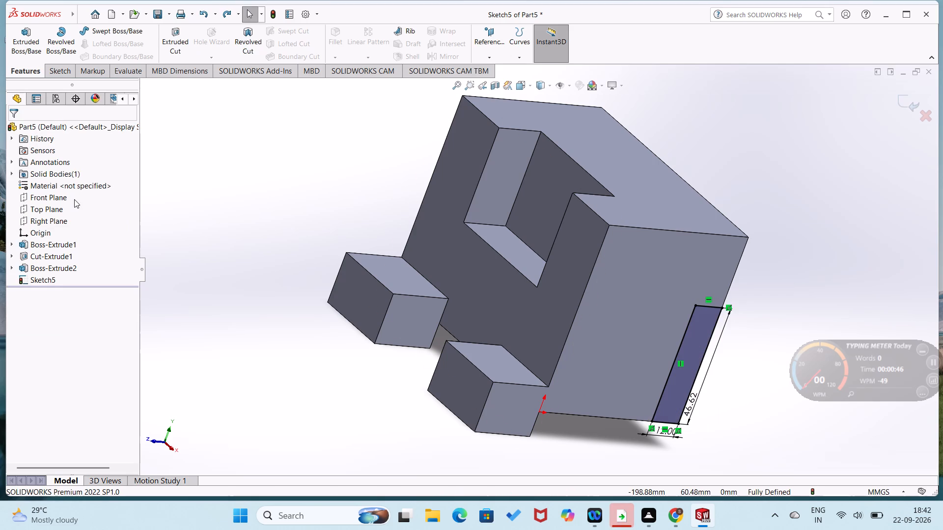
# Delete the rectangle's bottom line, its 12 mm dimension and the inner vertical line.
pyautogui.hotkey('ctrl', '8')
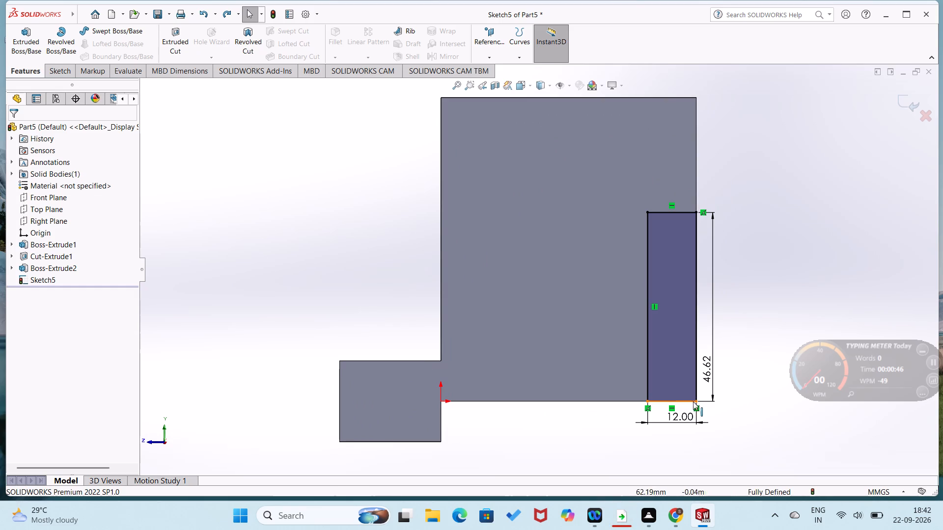
pyautogui.click(680, 400)
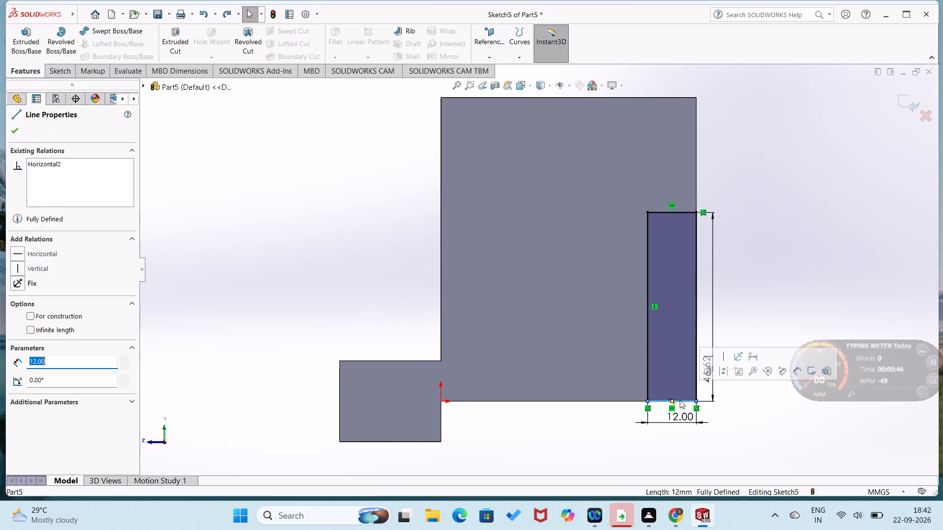
pyautogui.press('Delete')
pyautogui.click(663, 421)
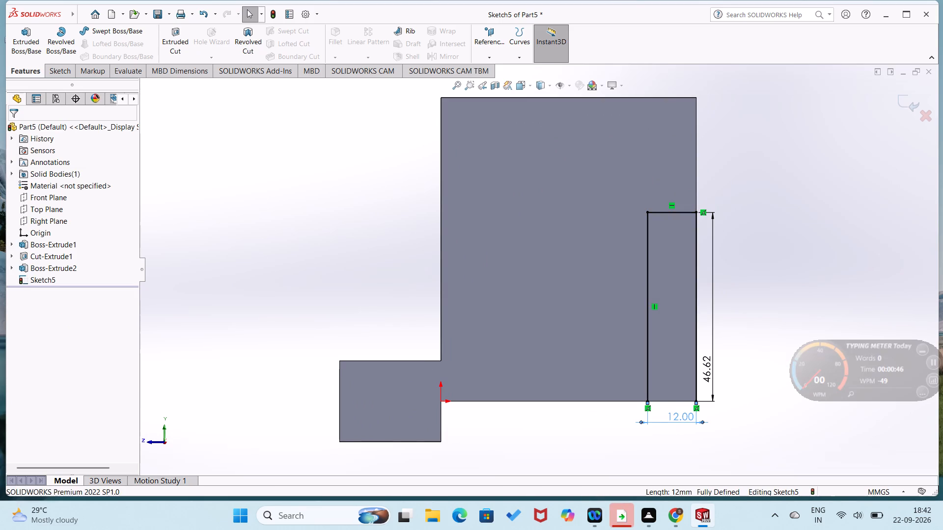
pyautogui.press('Delete')
pyautogui.click(647, 394)
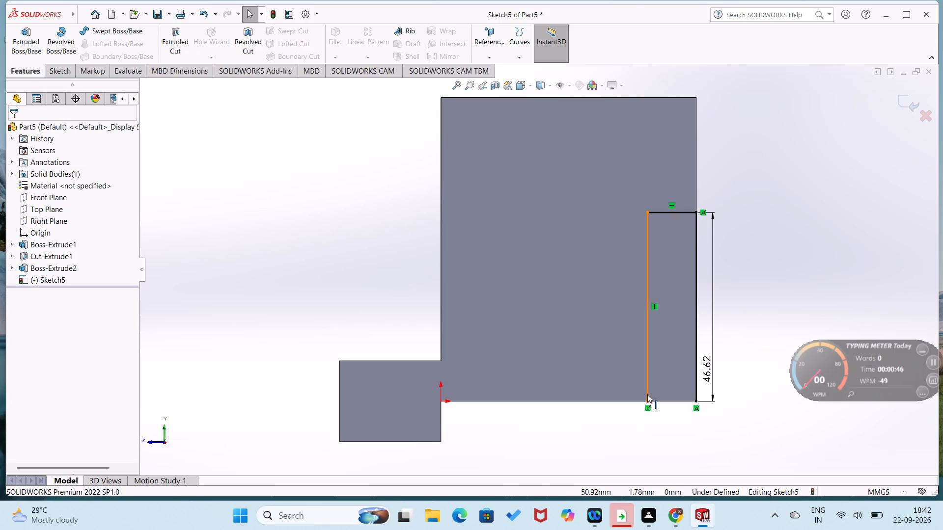
pyautogui.press('Delete')
# Close the rear profile with an inner line about 56 mm long, an 11 mm bottom line and a 10 mm line up to the block's lower rear corner.
pyautogui.moveTo(661, 395); pyautogui.dragTo(561, 431, button='right')
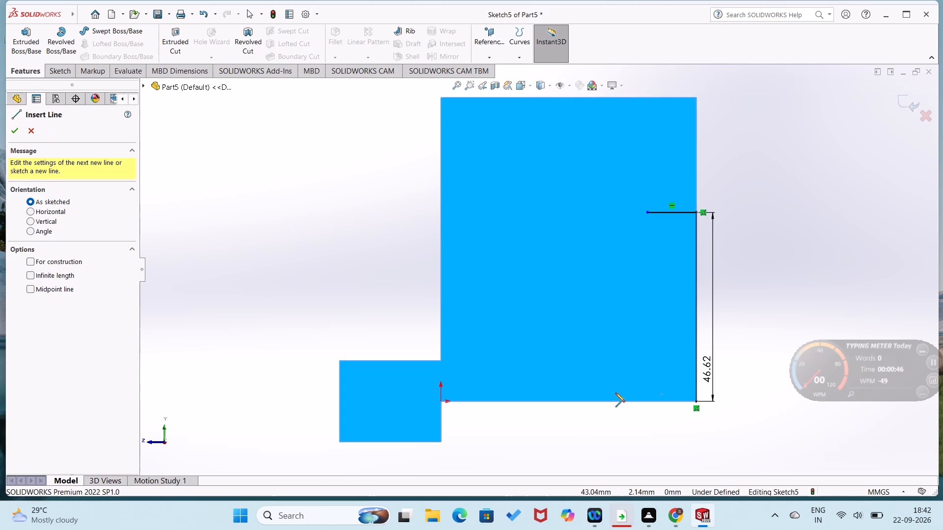
pyautogui.click(647, 211)
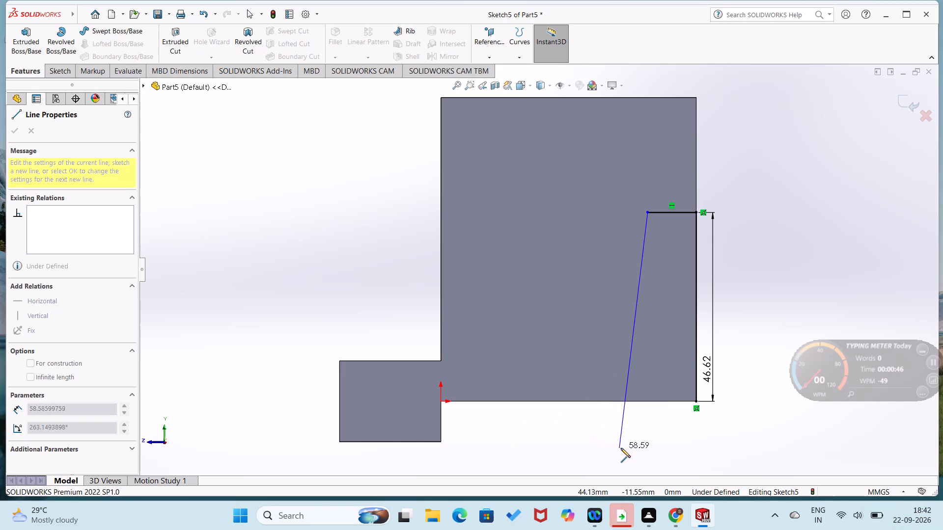
pyautogui.click(651, 441)
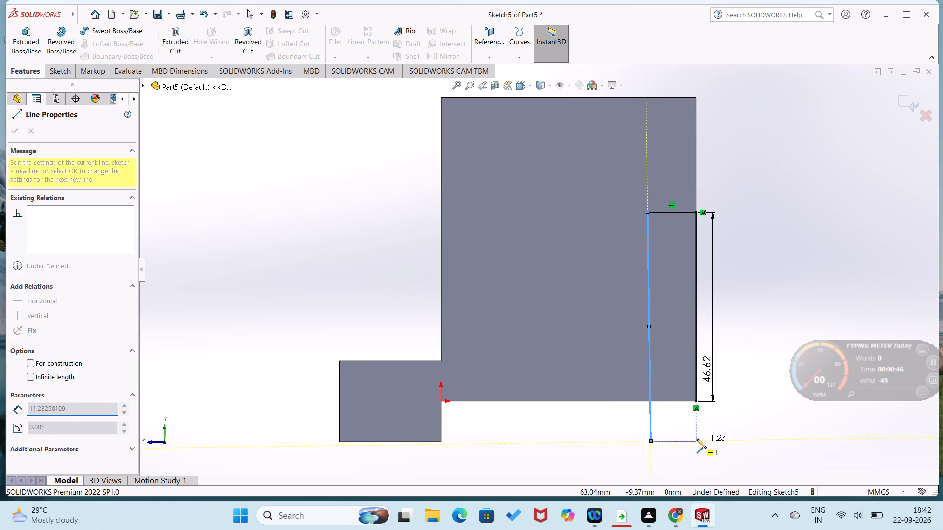
pyautogui.click(697, 438)
pyautogui.click(696, 400)
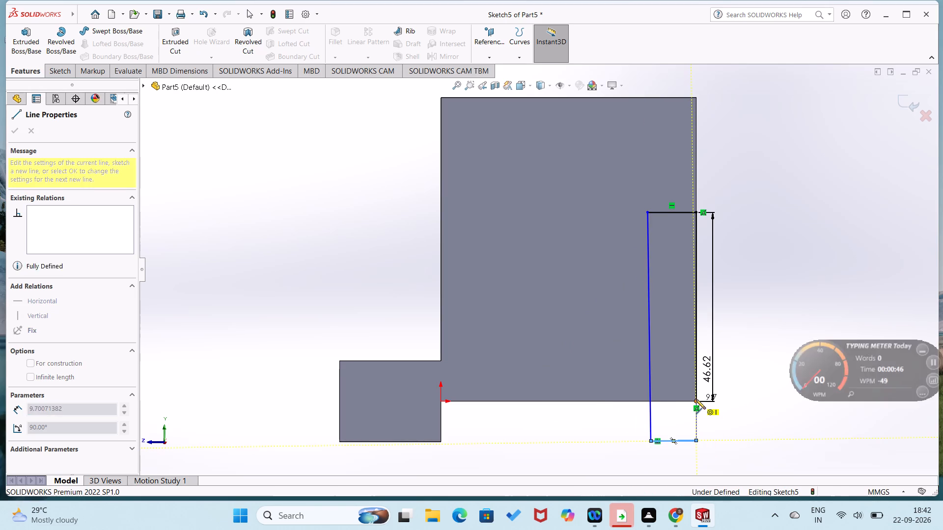
# Set the dimension of the profile's side along the block's rear edge to 50 mm.
pyautogui.moveTo(718, 430); pyautogui.dragTo(751, 333, button='right')
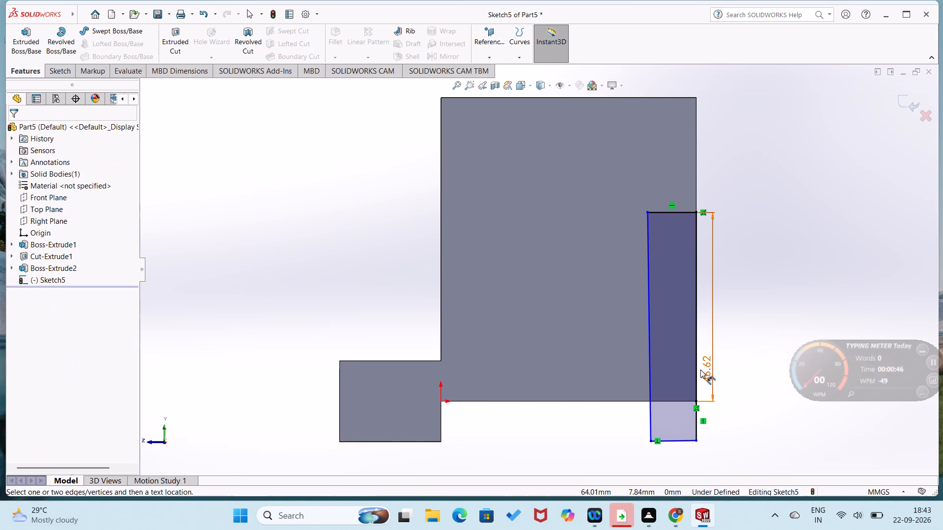
pyautogui.doubleClick(707, 373)
pyautogui.write('50')
pyautogui.press('Return')
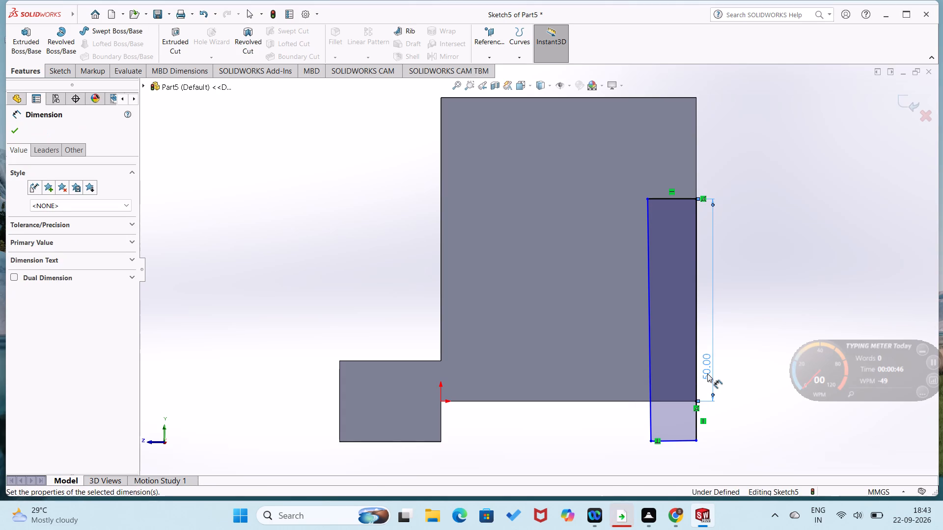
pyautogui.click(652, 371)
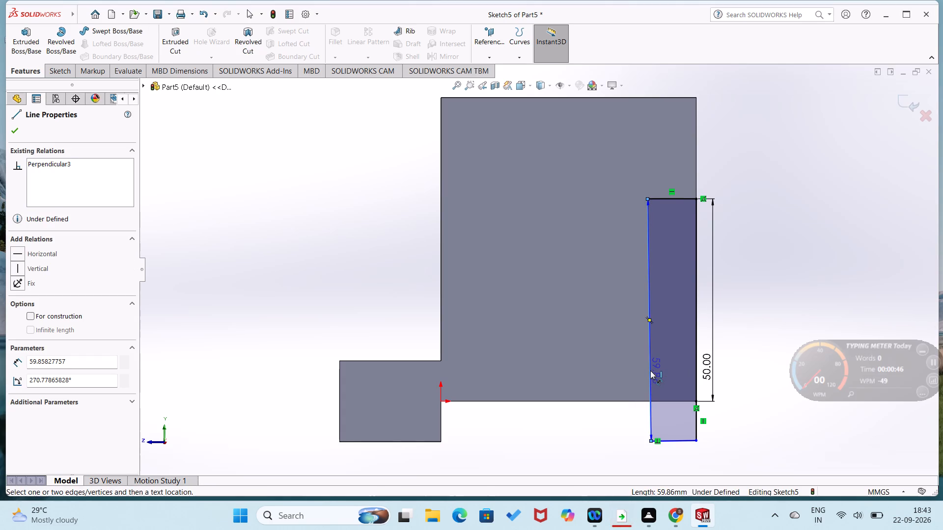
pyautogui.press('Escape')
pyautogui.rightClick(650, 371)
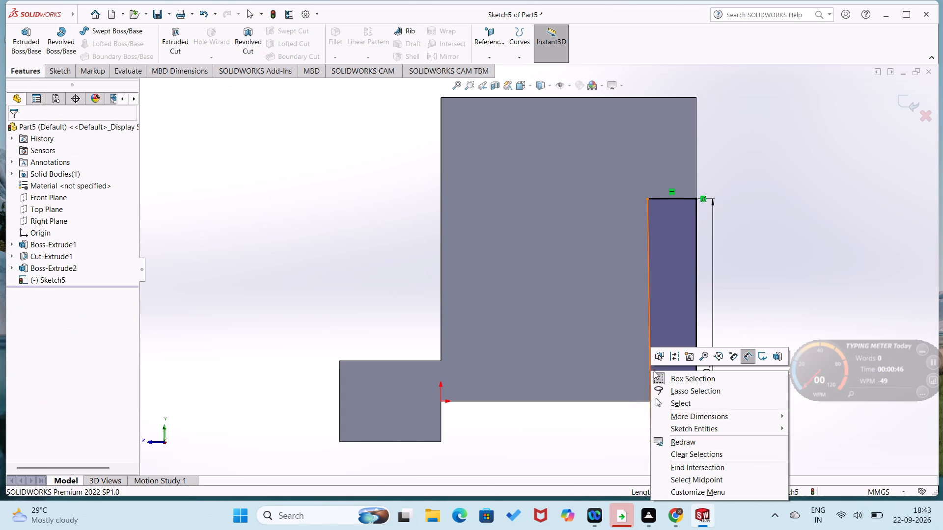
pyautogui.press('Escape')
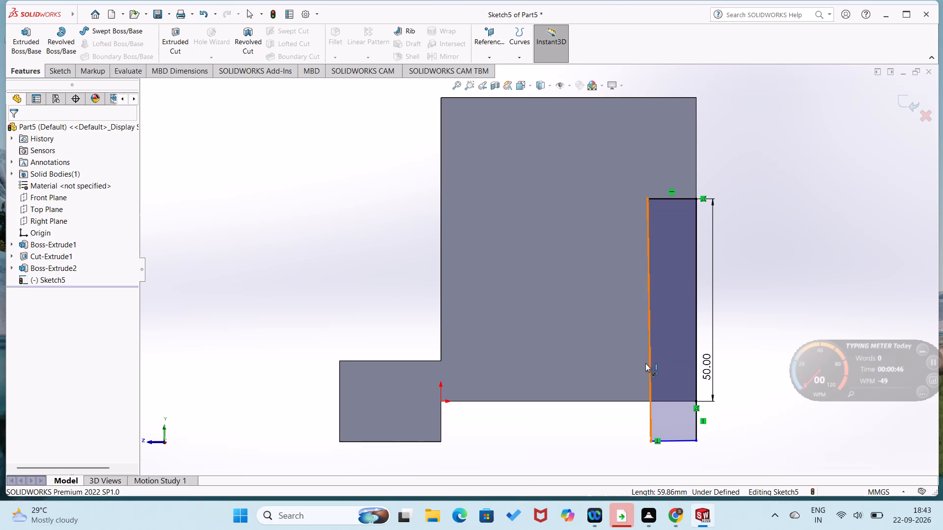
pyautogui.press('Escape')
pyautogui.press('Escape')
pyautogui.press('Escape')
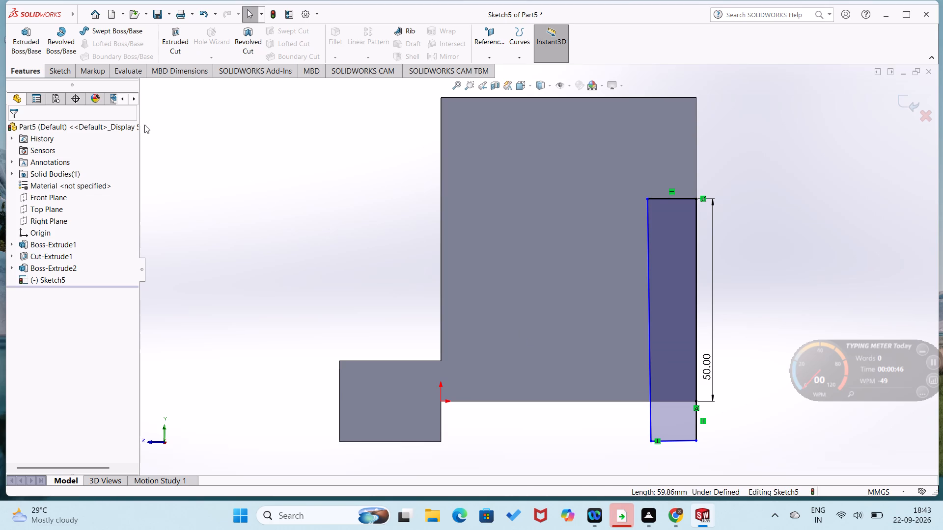
# Add a Vertical relation to the slanted inner side line of the rear profile.
pyautogui.click(64, 70)
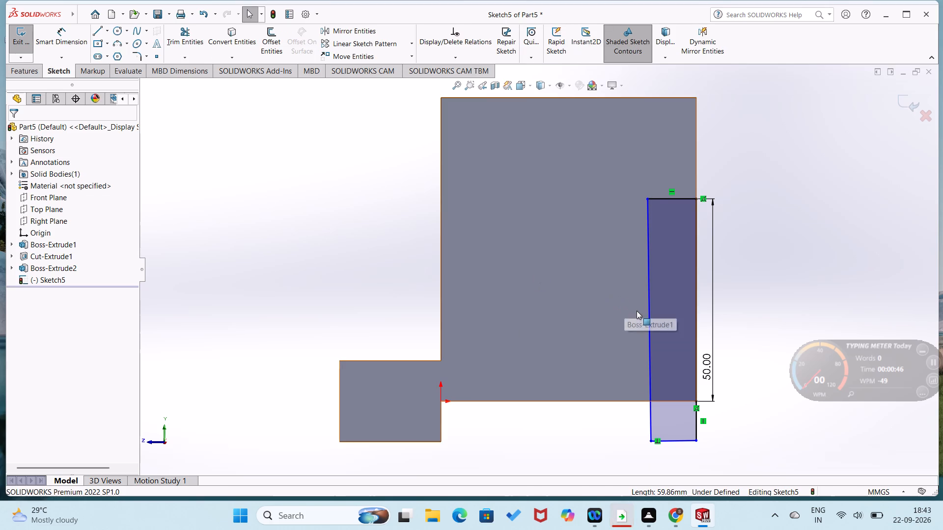
pyautogui.rightClick(646, 315)
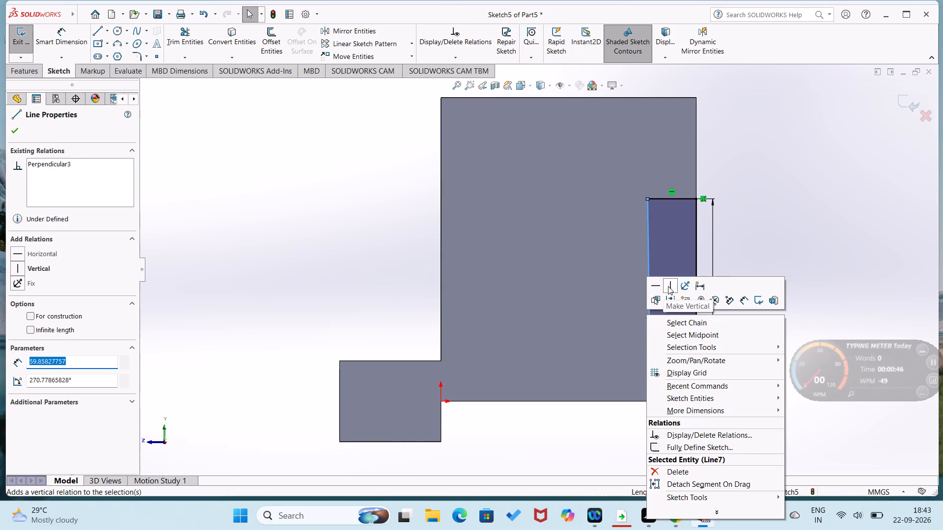
pyautogui.click(670, 285)
pyautogui.click(590, 403)
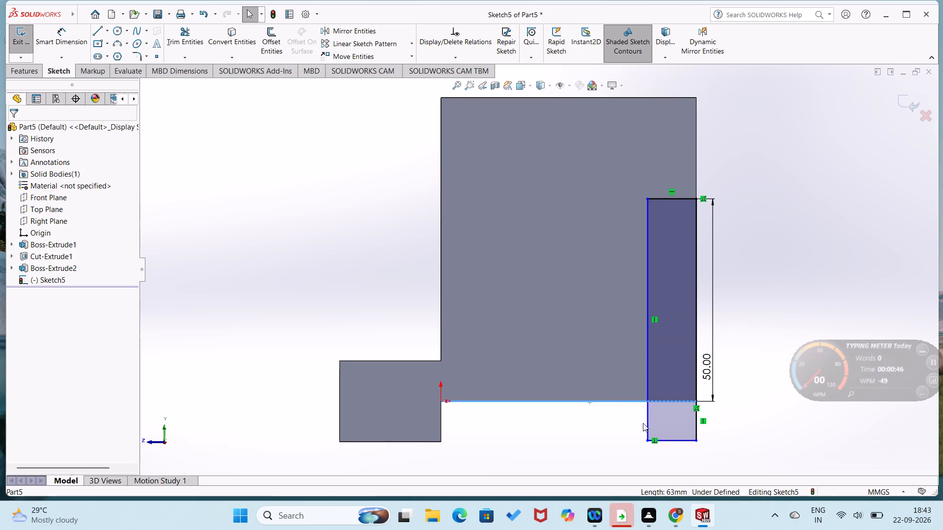
# Dimension the rear profile's inner vertical side as 60 mm.
pyautogui.moveTo(737, 400); pyautogui.dragTo(753, 262, button='right')
pyautogui.click(647, 413)
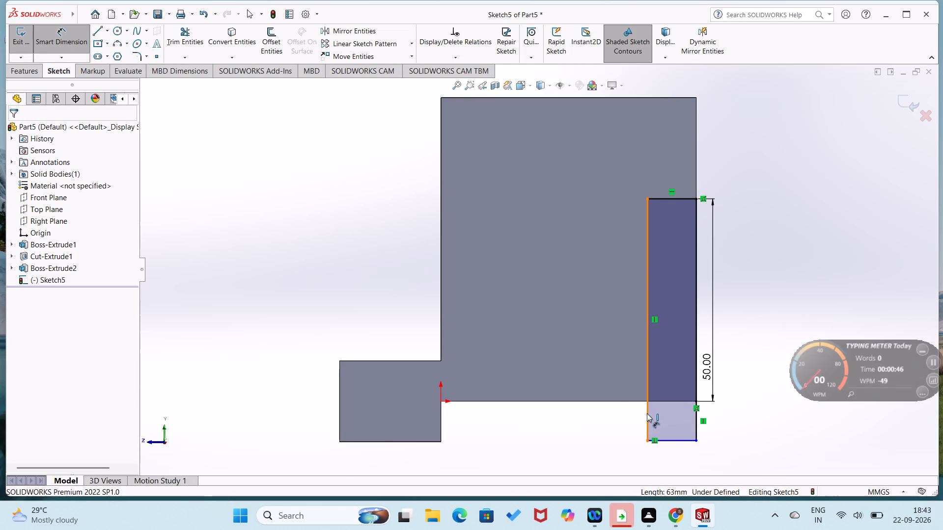
pyautogui.click(626, 415)
pyautogui.write('60')
pyautogui.press('Return')
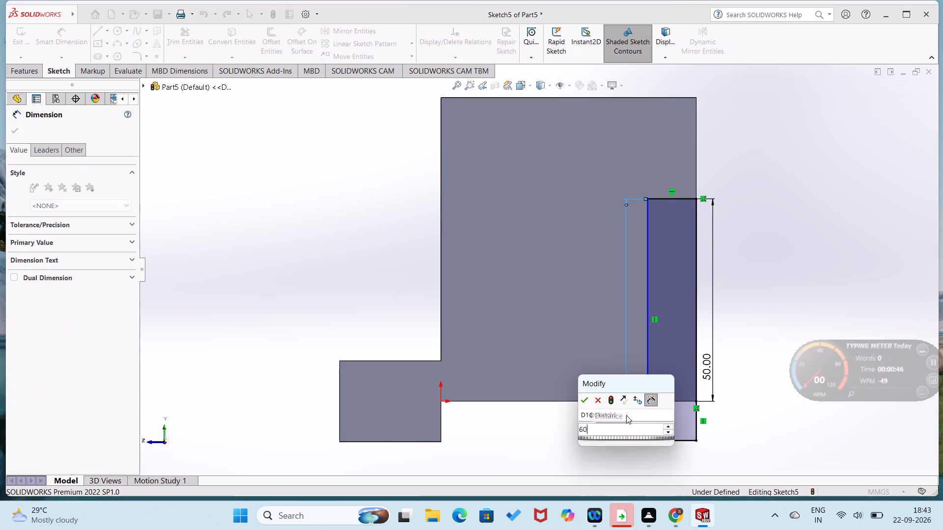
# Dimension the rear profile's bottom line as 12 mm.
pyautogui.click(678, 440)
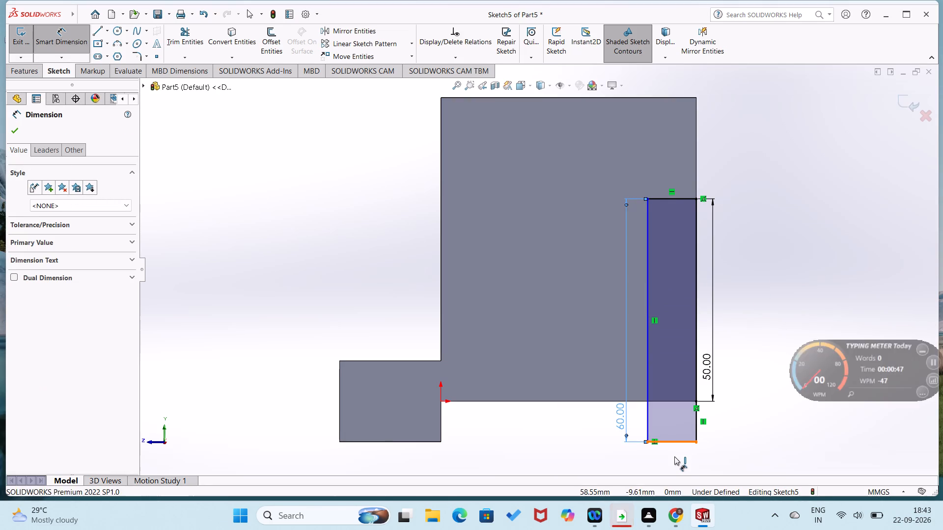
pyautogui.click(674, 457)
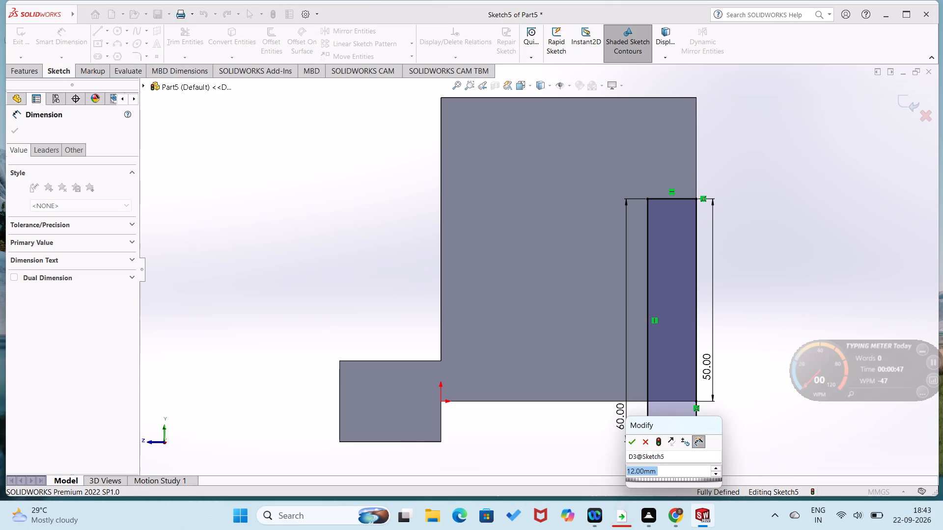
pyautogui.click(637, 450)
pyautogui.click(634, 447)
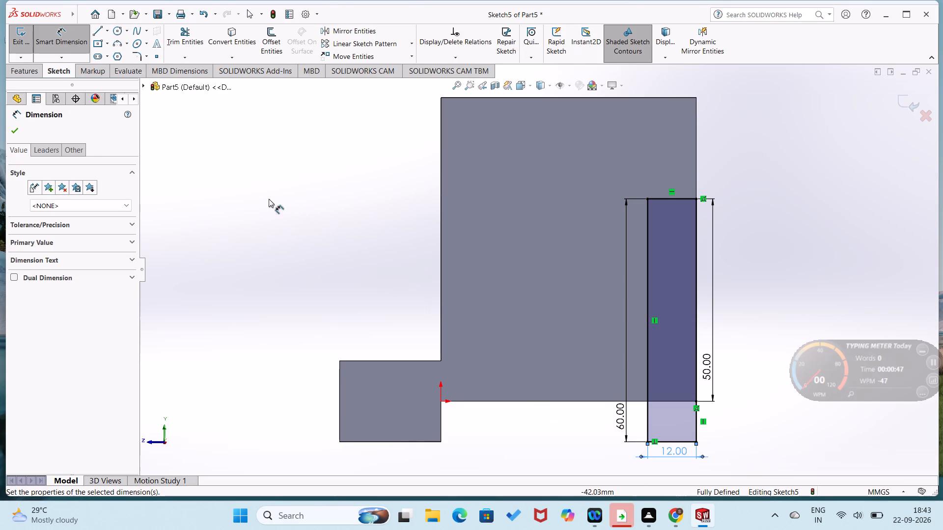
# Extrude the rear profile as a boss 20 mm deep, Mid Plane, with its result merged into the block.
pyautogui.click(30, 71)
pyautogui.click(29, 34)
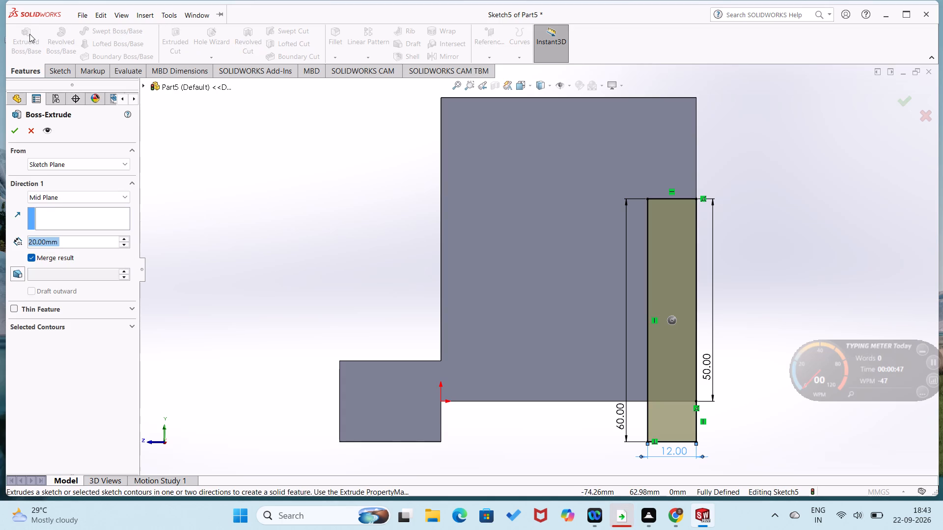
pyautogui.click(10, 126)
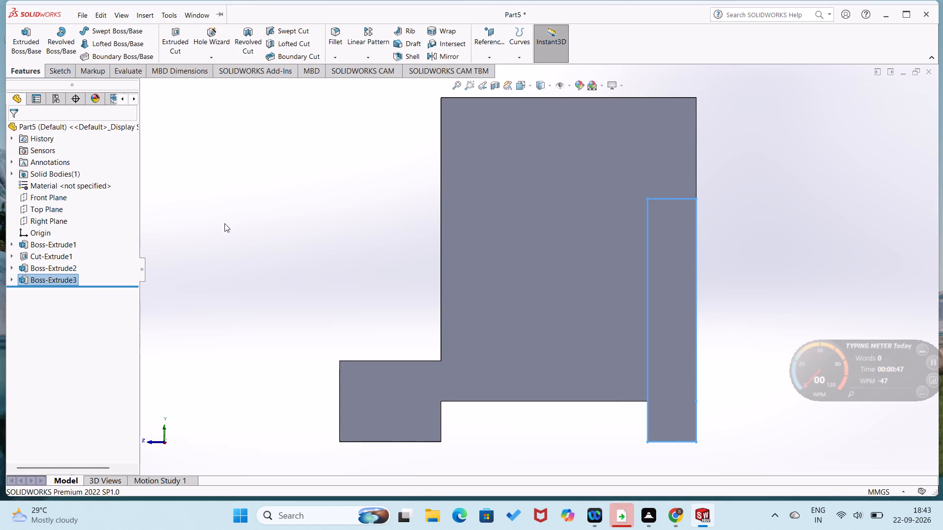
pyautogui.click(225, 223)
pyautogui.moveTo(225, 223); pyautogui.dragTo(270, 228, button='middle')
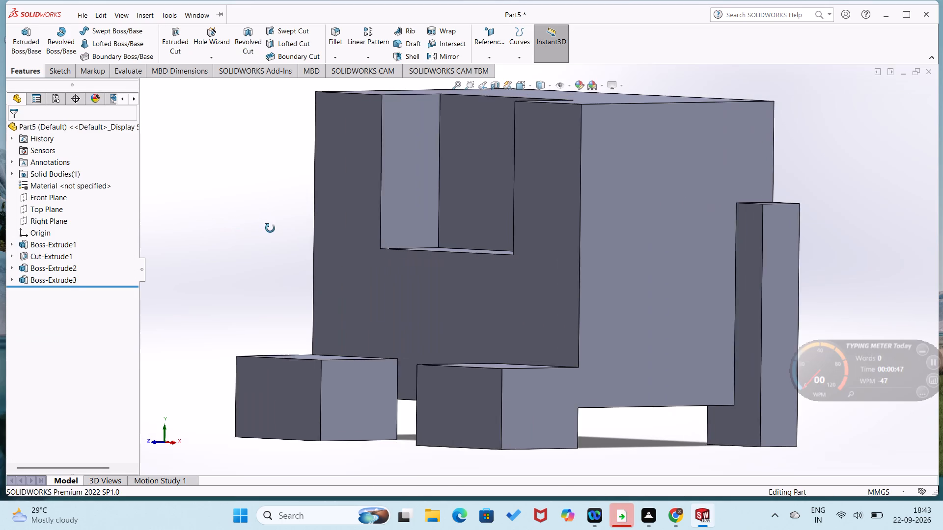
pyautogui.moveTo(270, 228); pyautogui.dragTo(272, 230, button='middle')
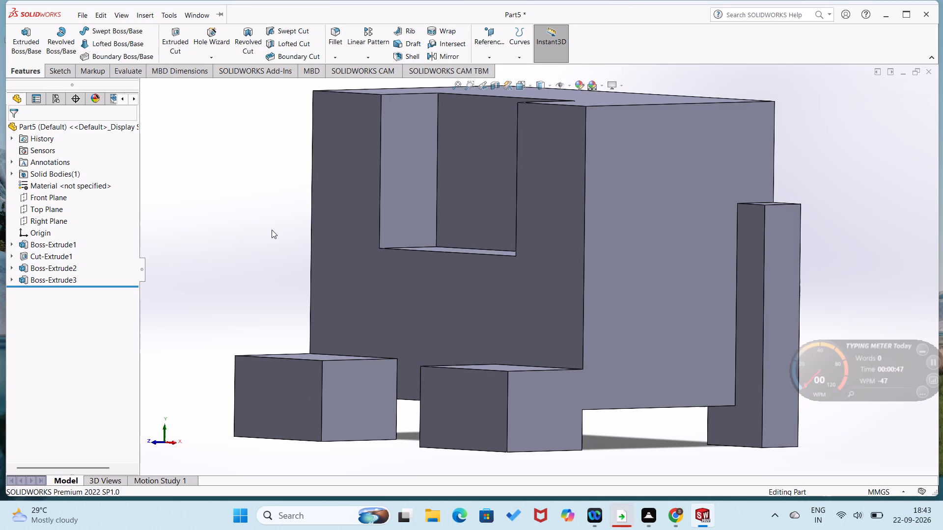
pyautogui.hotkey('ctrl', '7')
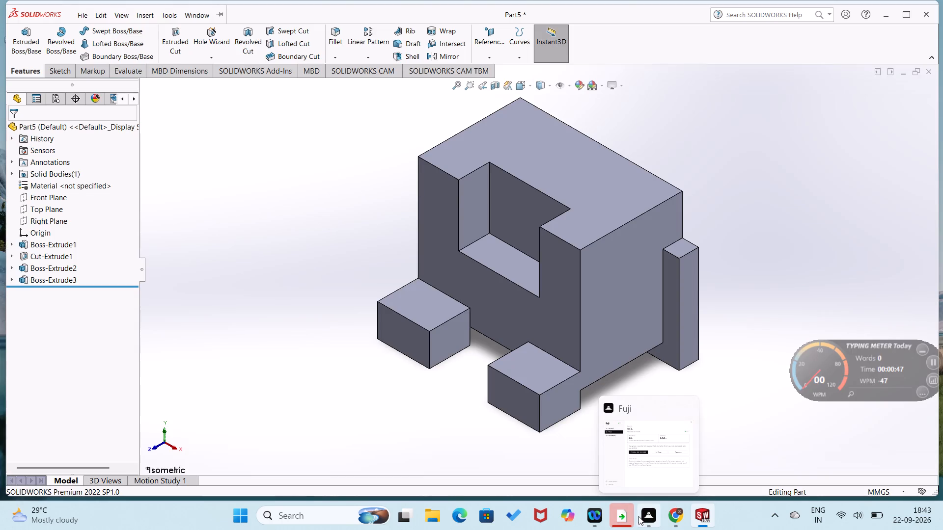
pyautogui.hotkey('ctrl', 's')
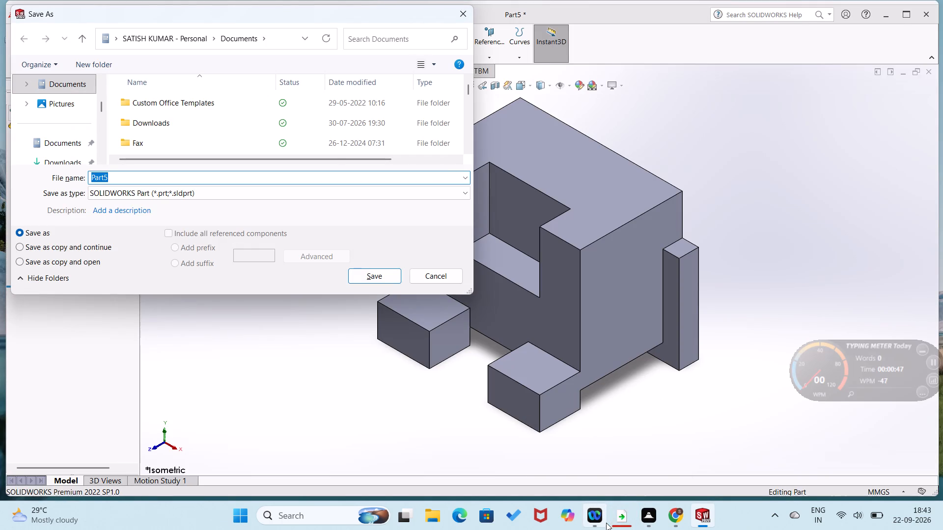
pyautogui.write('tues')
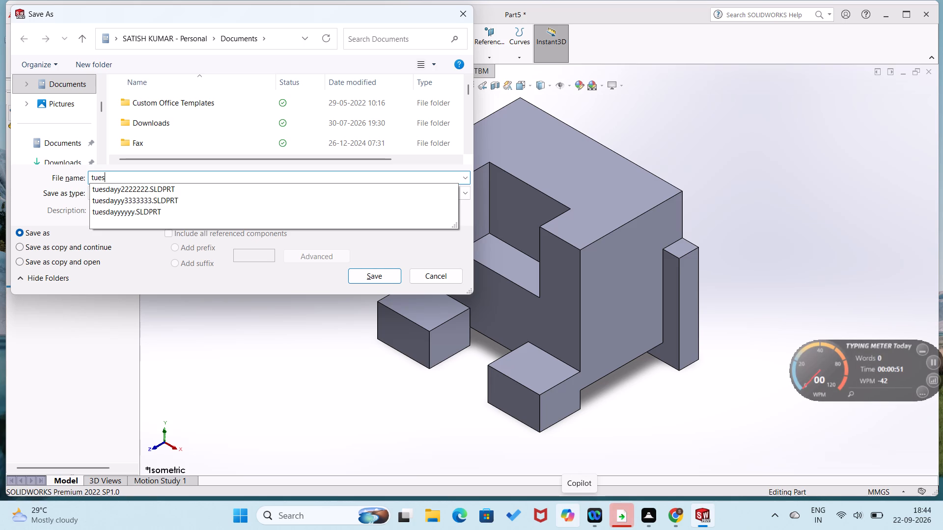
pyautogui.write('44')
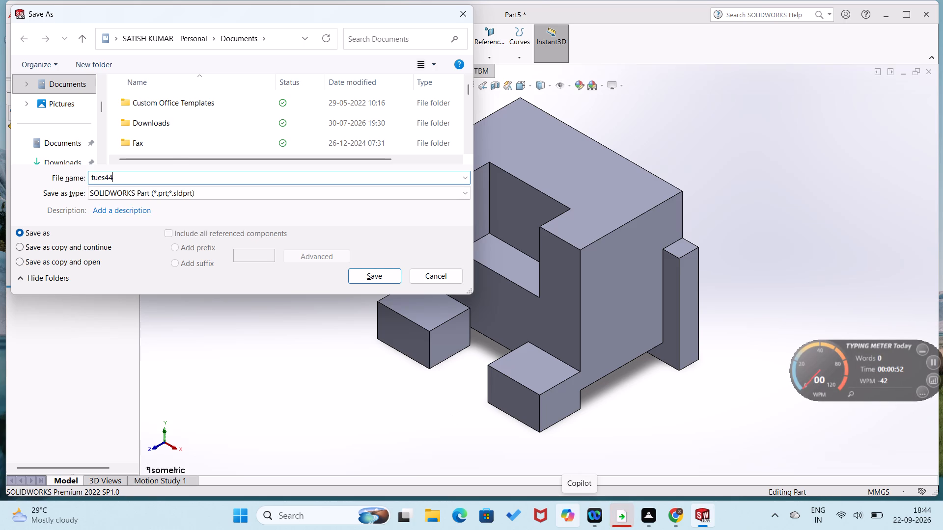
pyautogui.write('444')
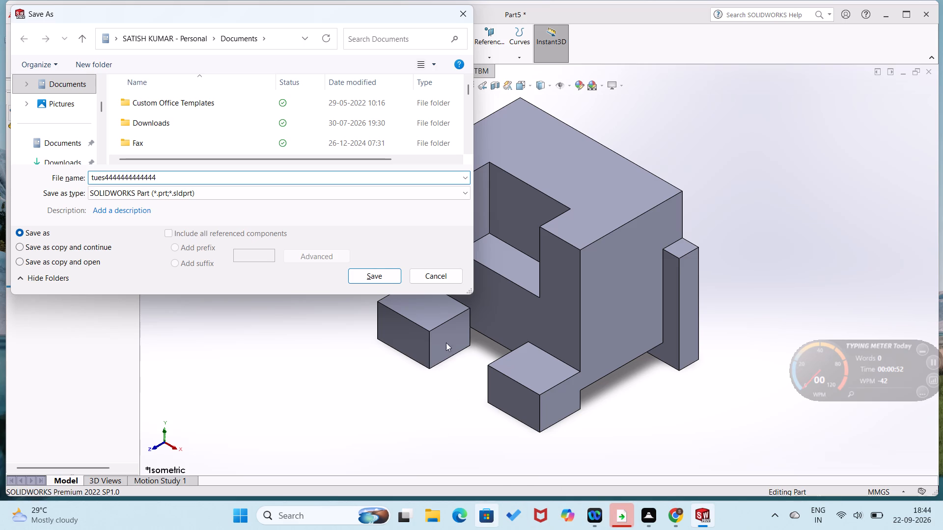
pyautogui.click(374, 272)
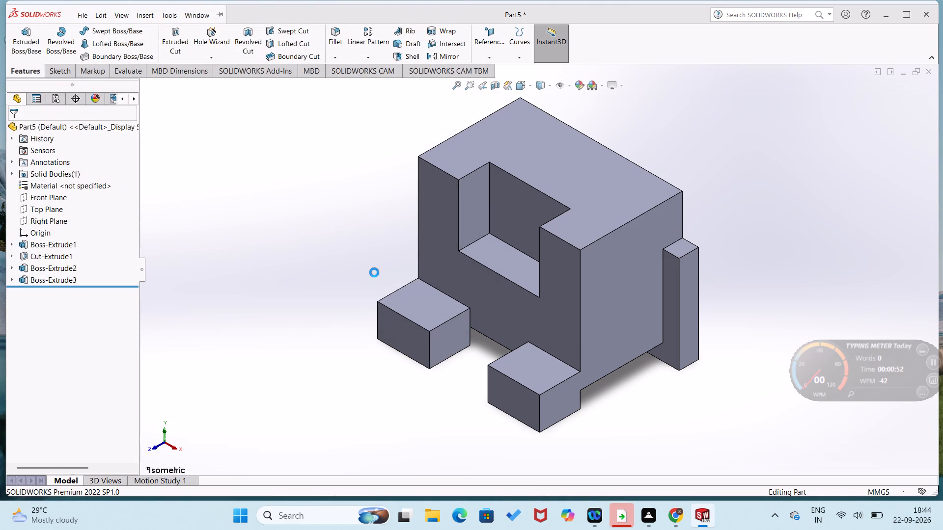